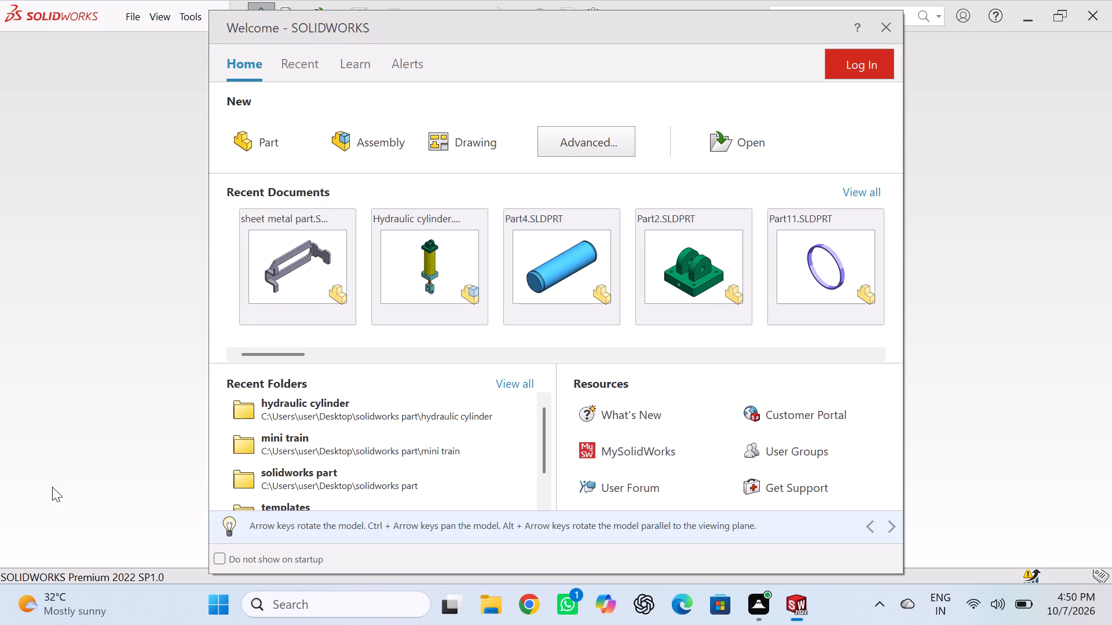
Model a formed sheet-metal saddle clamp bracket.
Create a new part and open a sketch on the Front Plane.
click(244, 152)
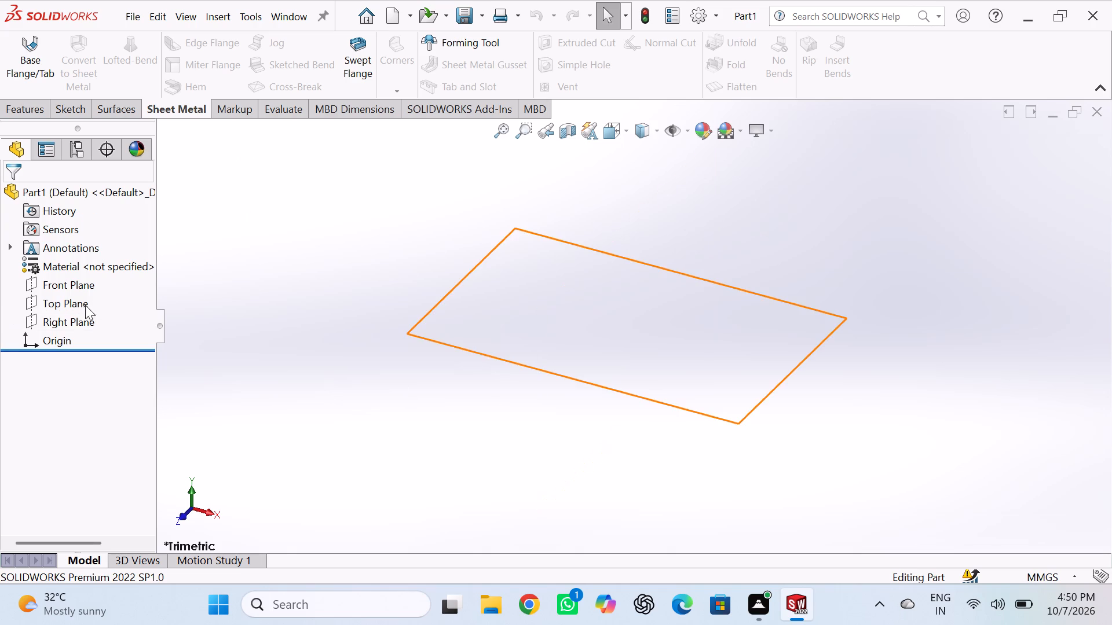
click(74, 281)
click(89, 260)
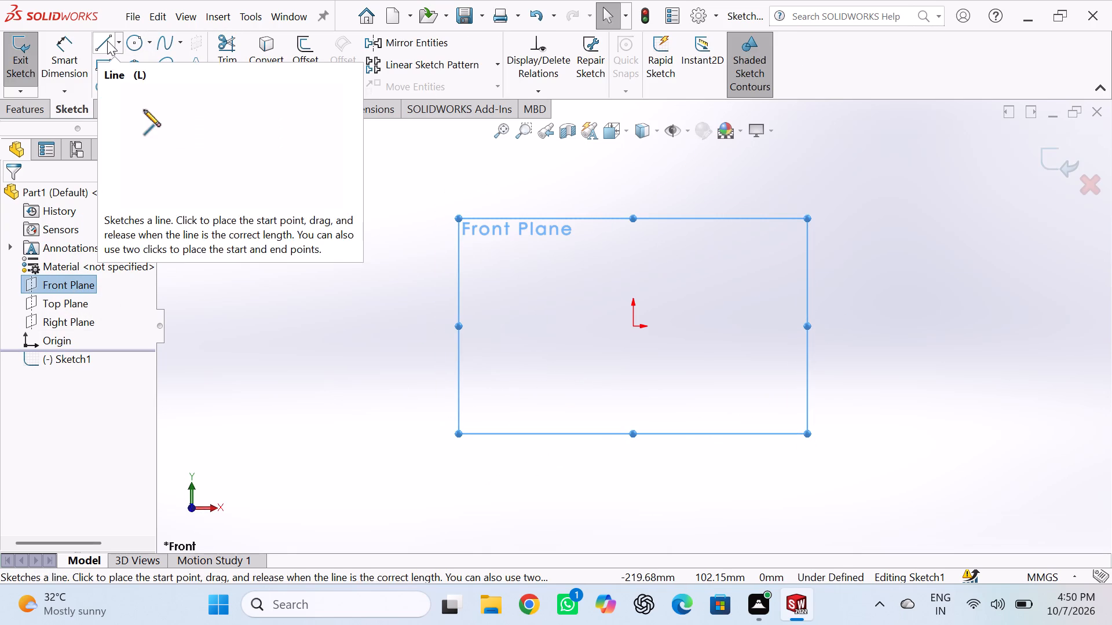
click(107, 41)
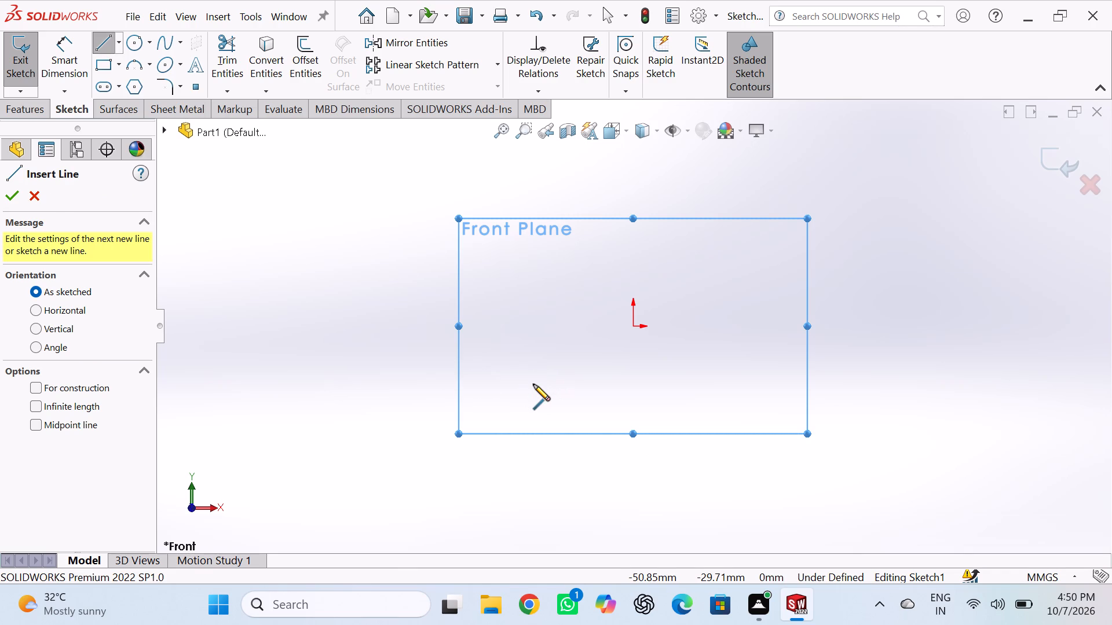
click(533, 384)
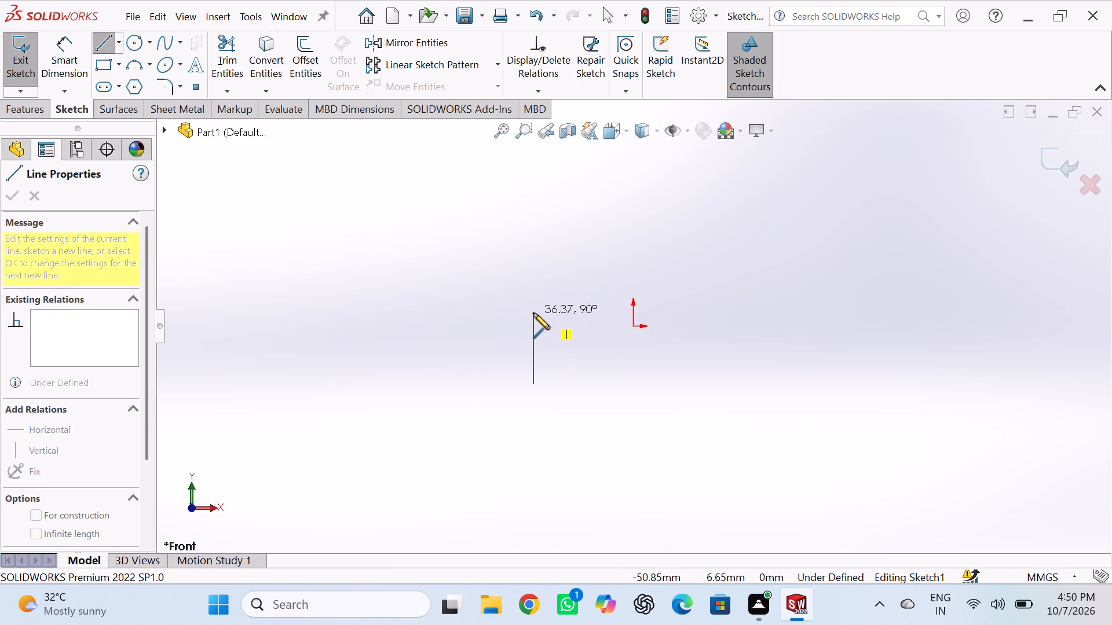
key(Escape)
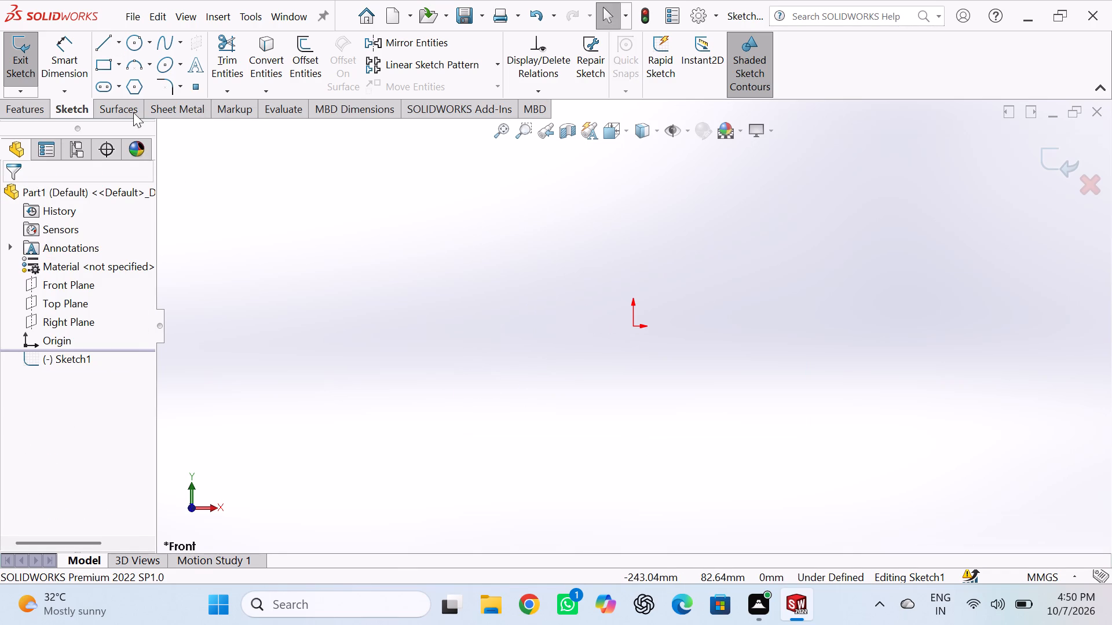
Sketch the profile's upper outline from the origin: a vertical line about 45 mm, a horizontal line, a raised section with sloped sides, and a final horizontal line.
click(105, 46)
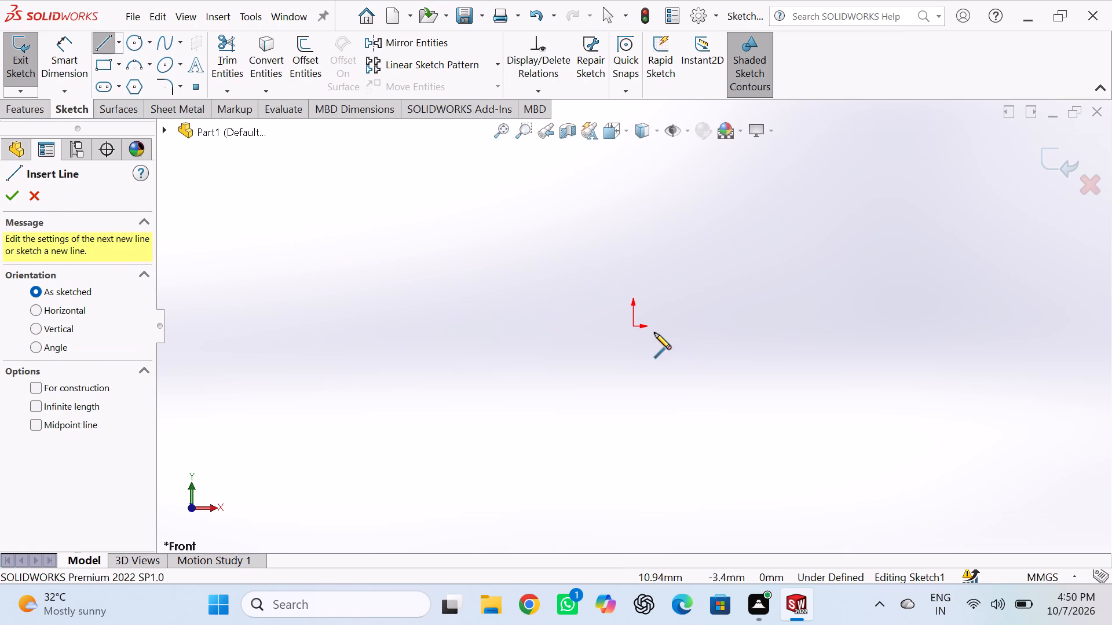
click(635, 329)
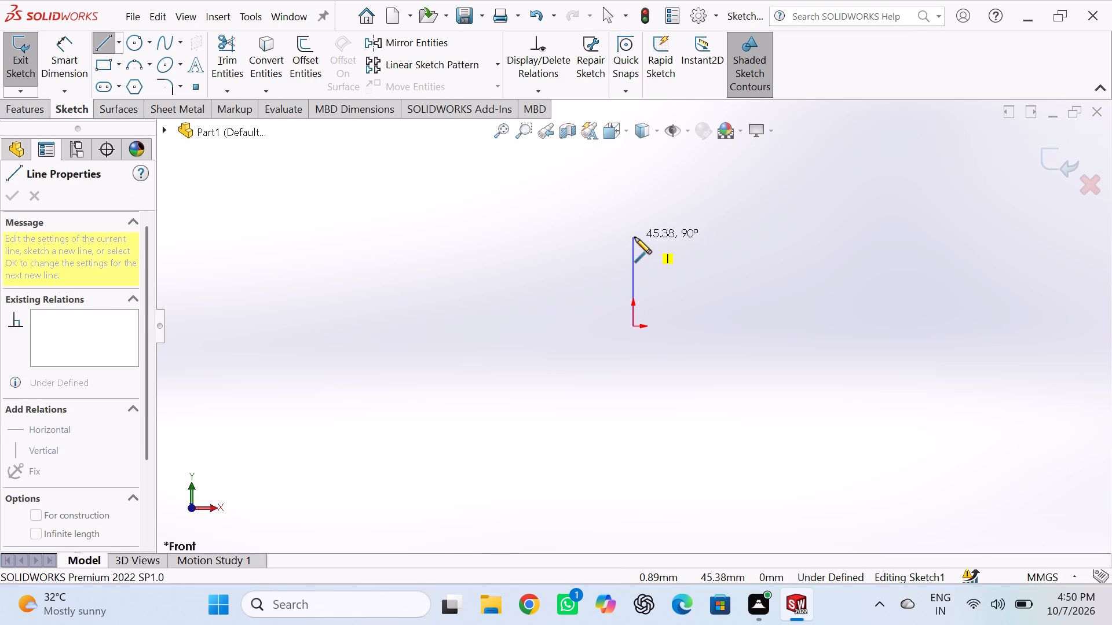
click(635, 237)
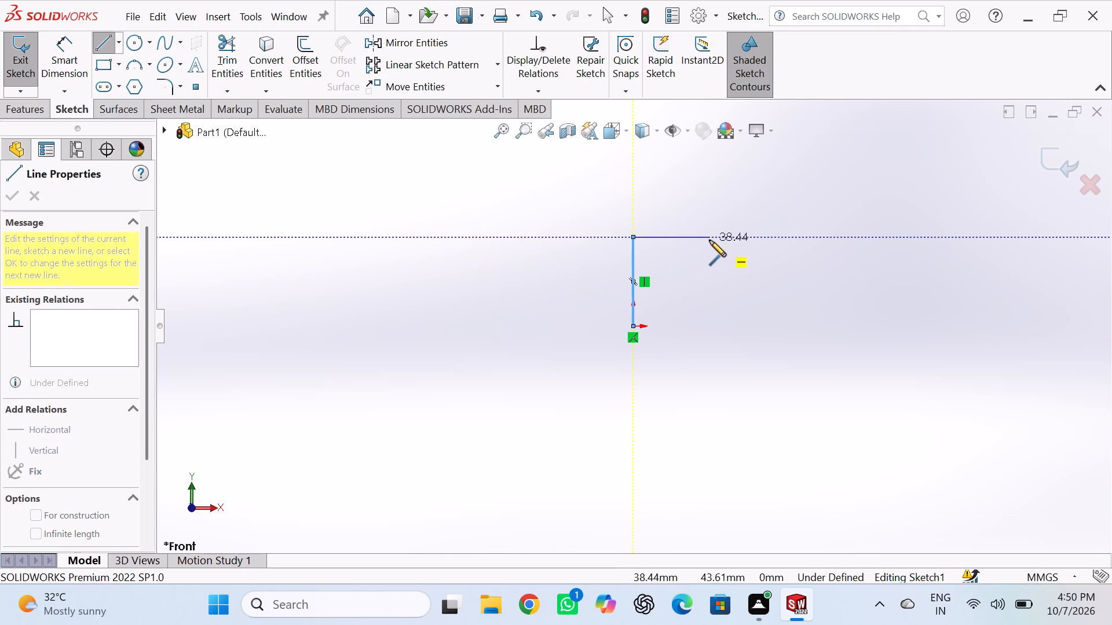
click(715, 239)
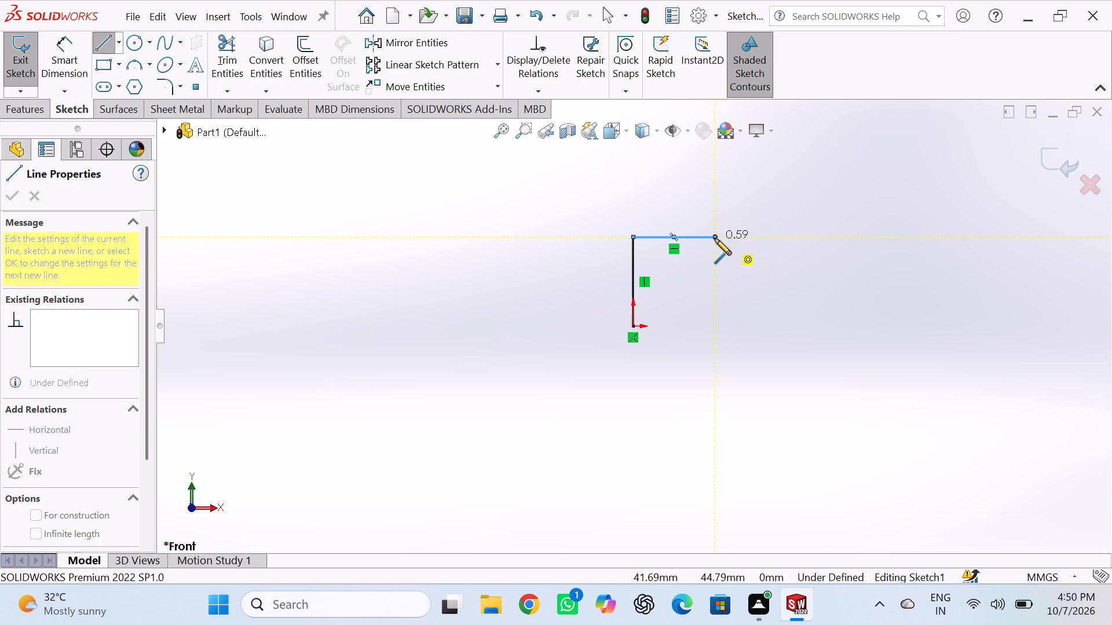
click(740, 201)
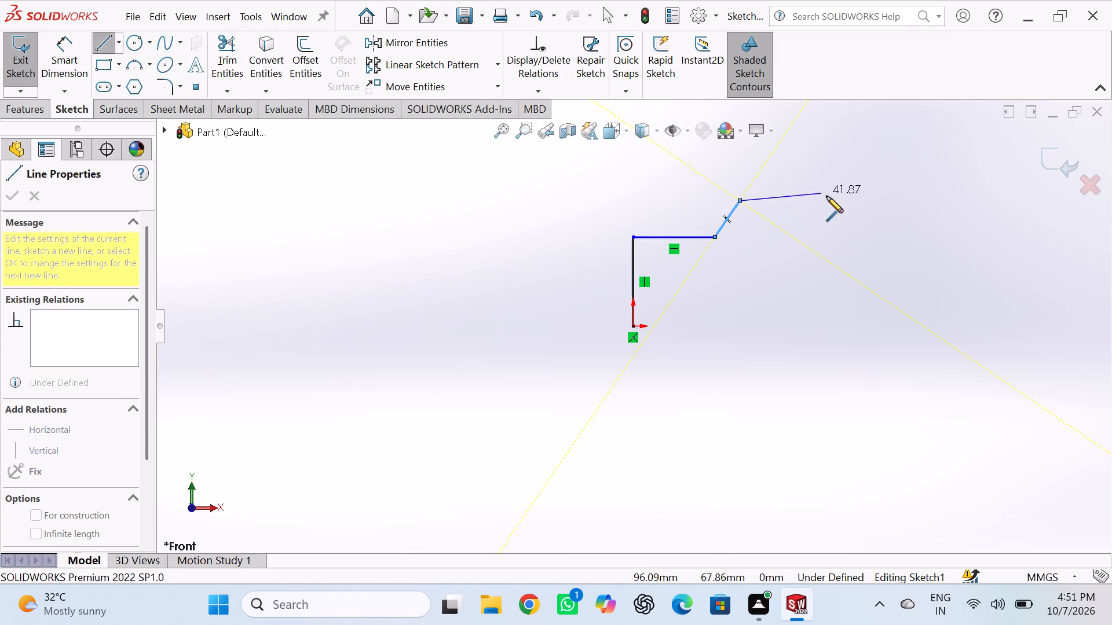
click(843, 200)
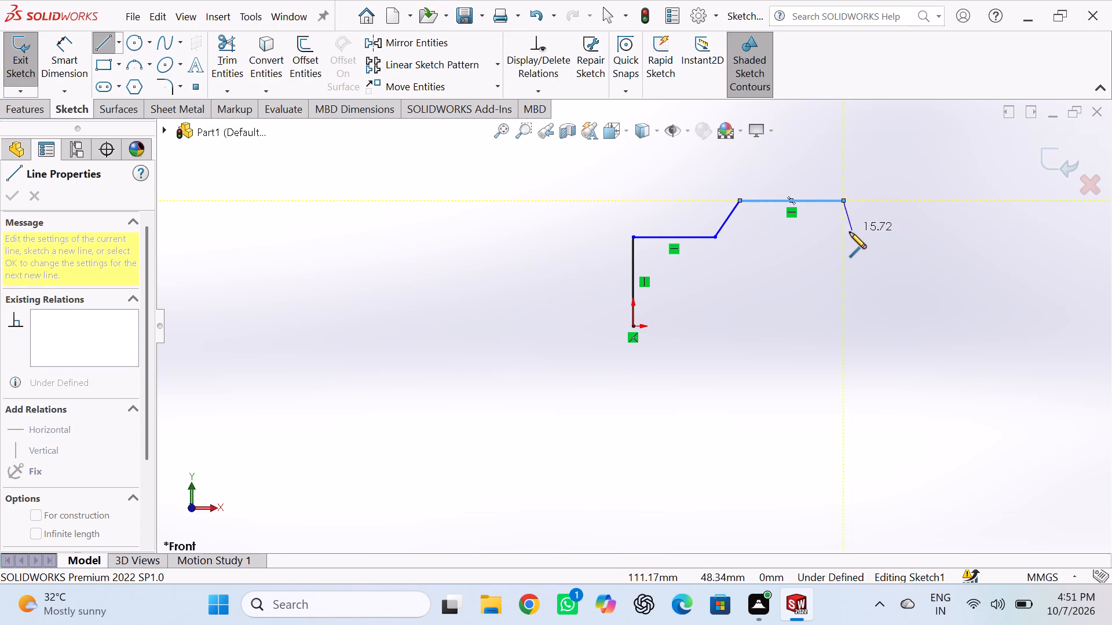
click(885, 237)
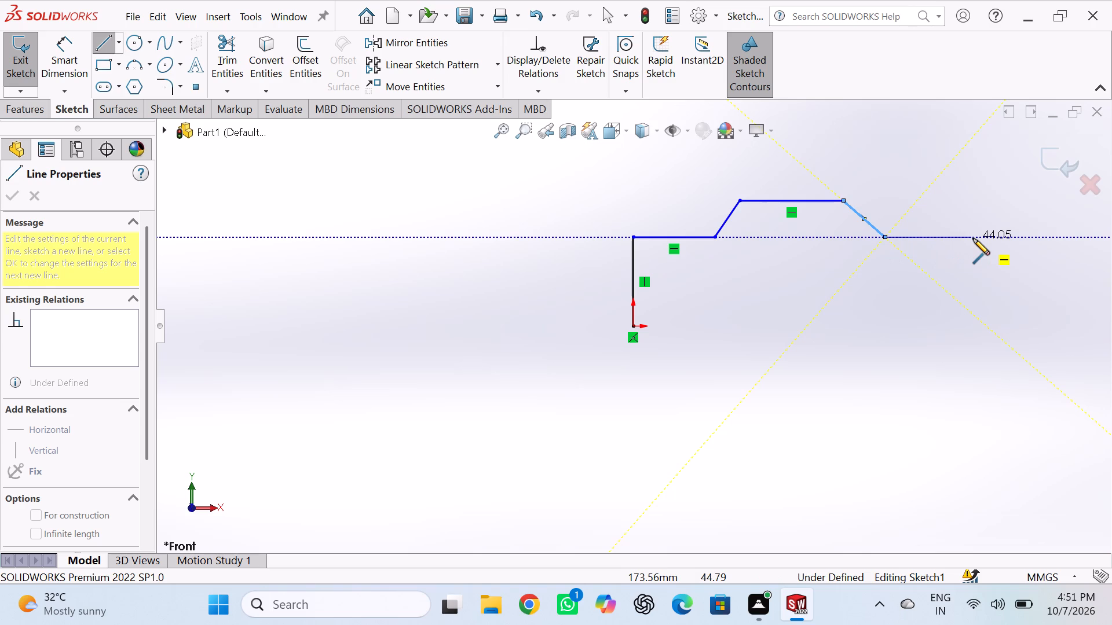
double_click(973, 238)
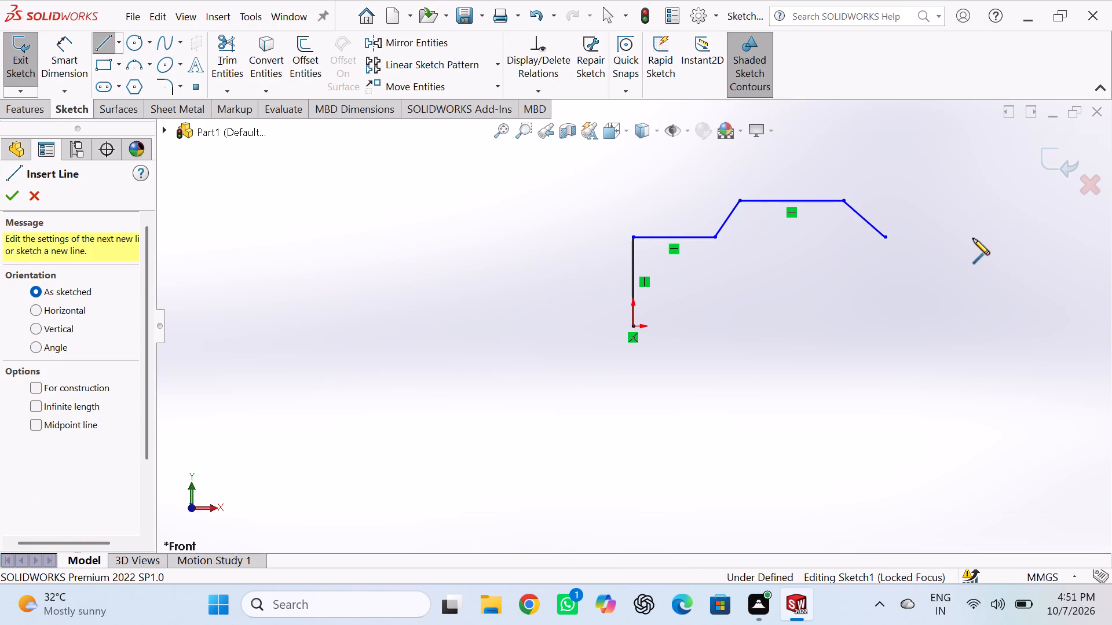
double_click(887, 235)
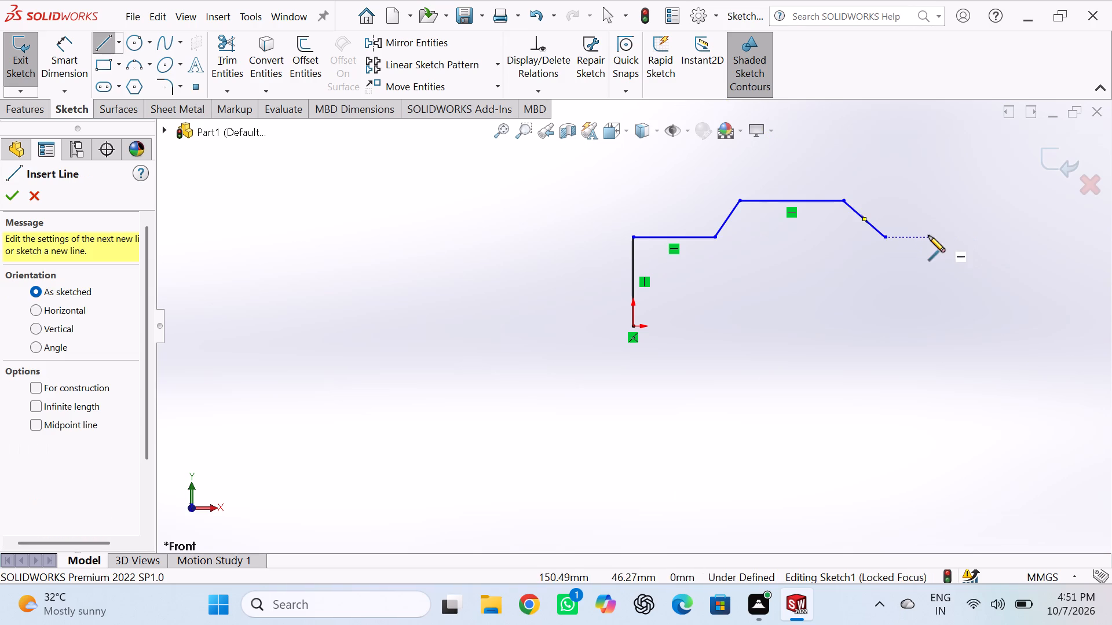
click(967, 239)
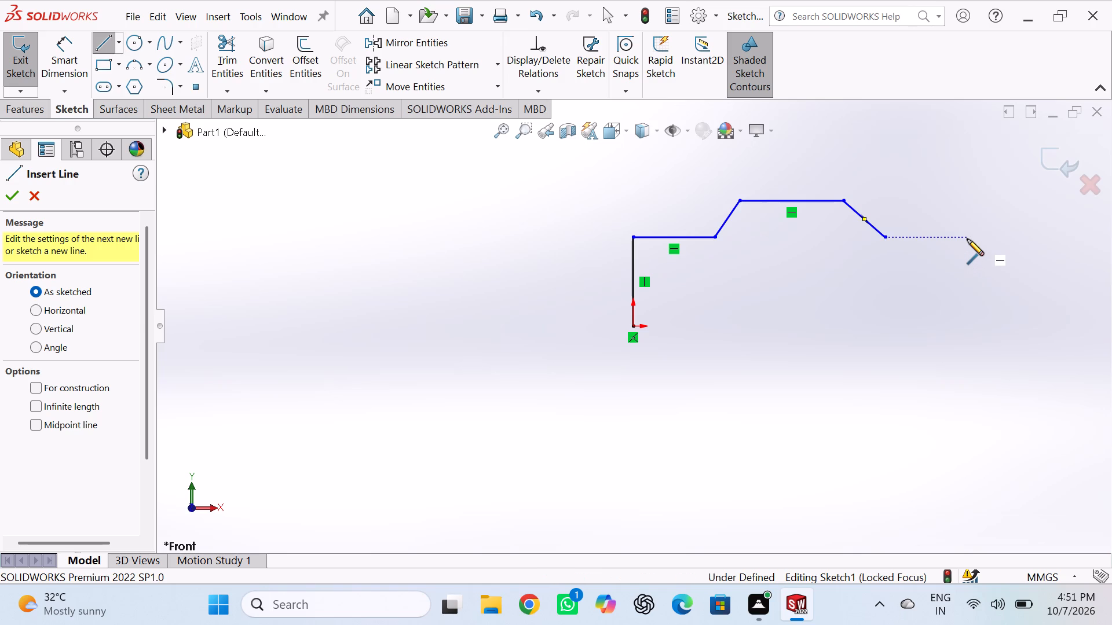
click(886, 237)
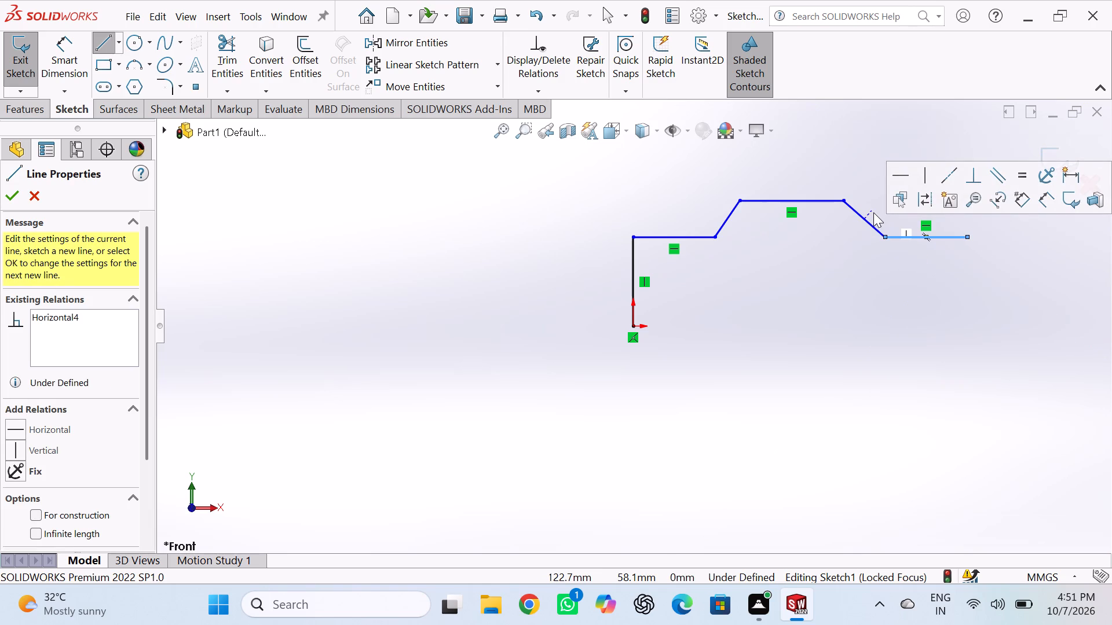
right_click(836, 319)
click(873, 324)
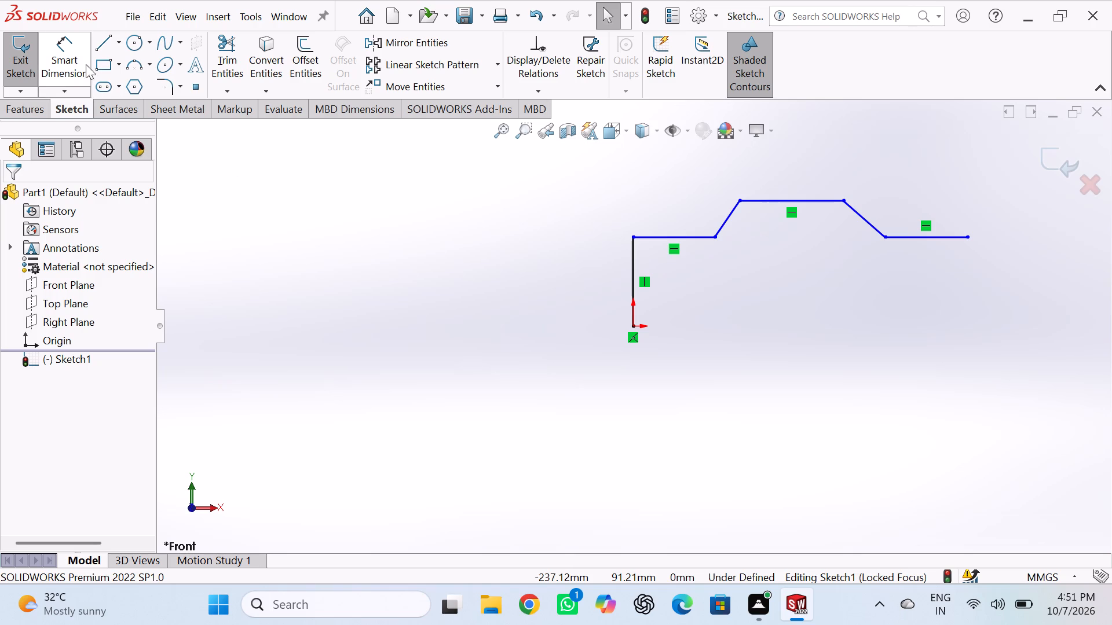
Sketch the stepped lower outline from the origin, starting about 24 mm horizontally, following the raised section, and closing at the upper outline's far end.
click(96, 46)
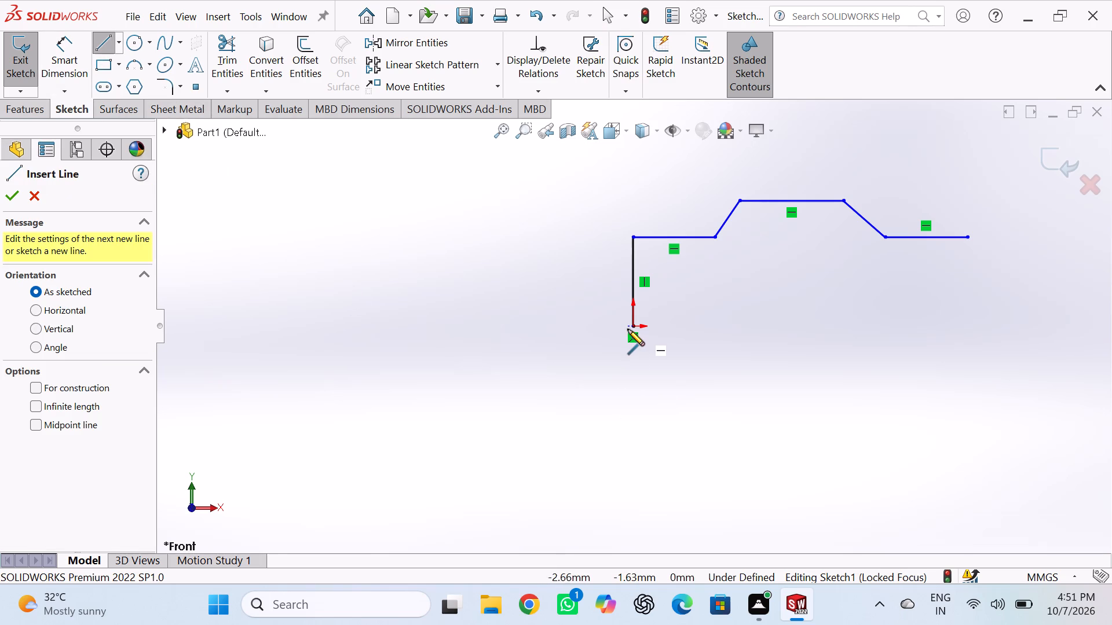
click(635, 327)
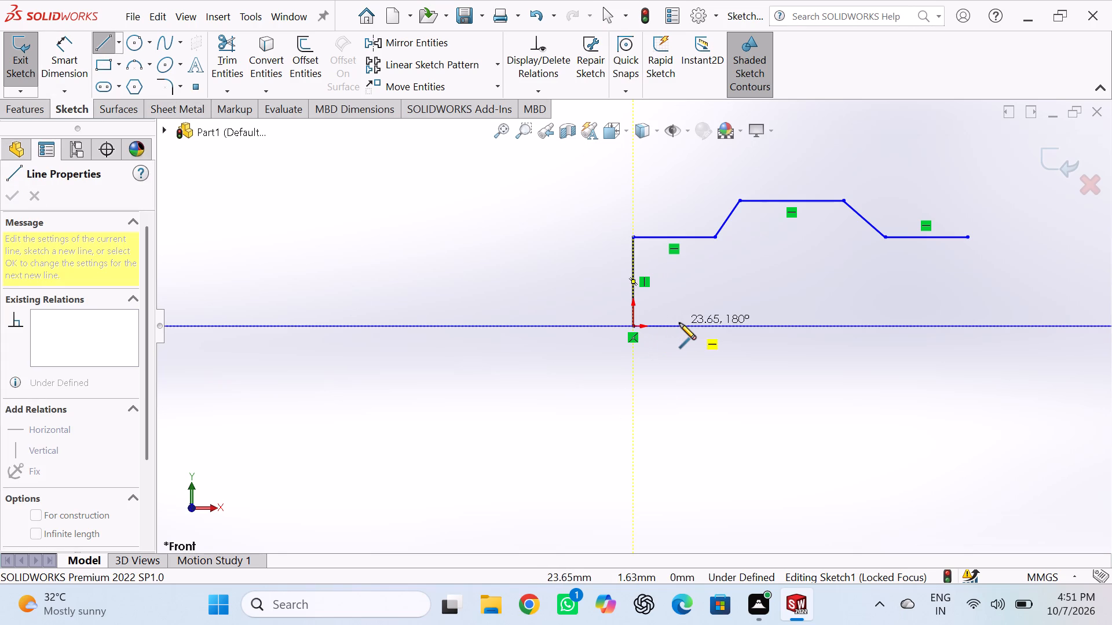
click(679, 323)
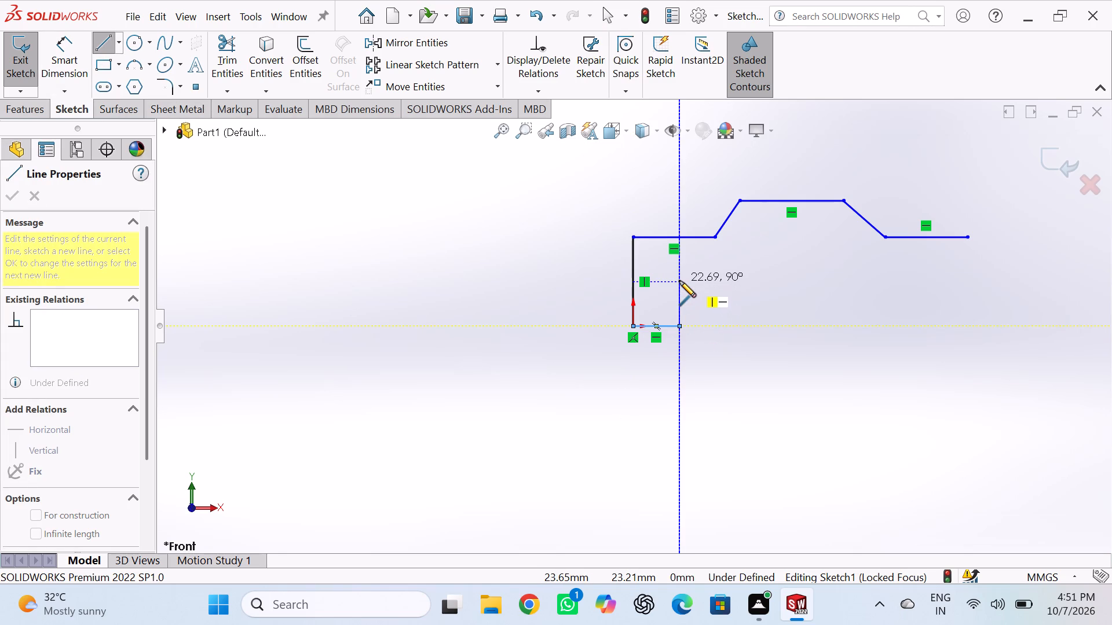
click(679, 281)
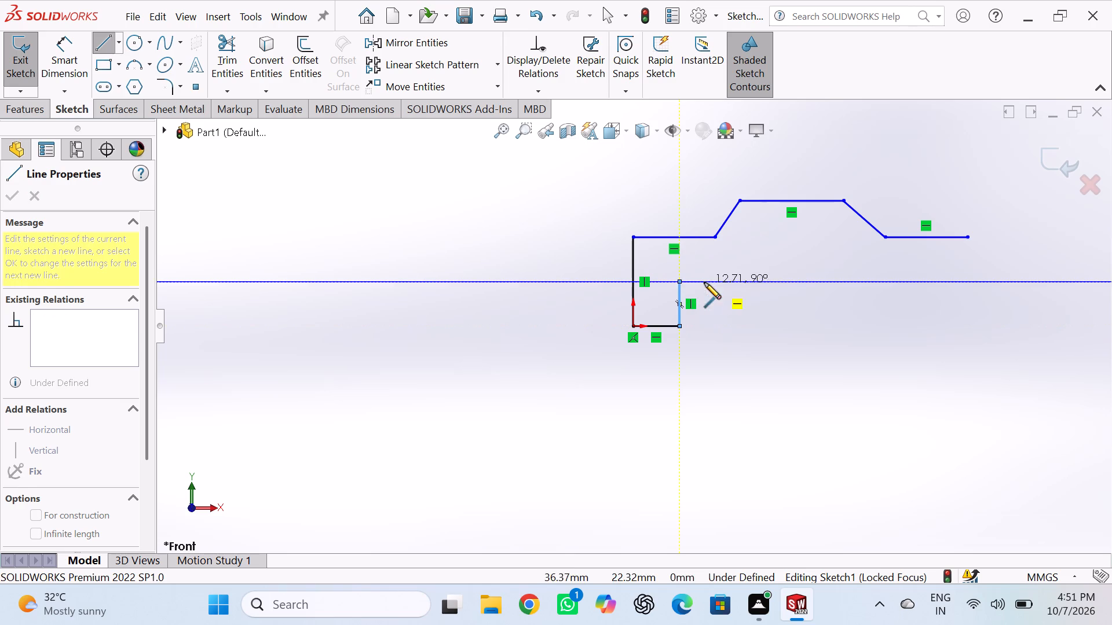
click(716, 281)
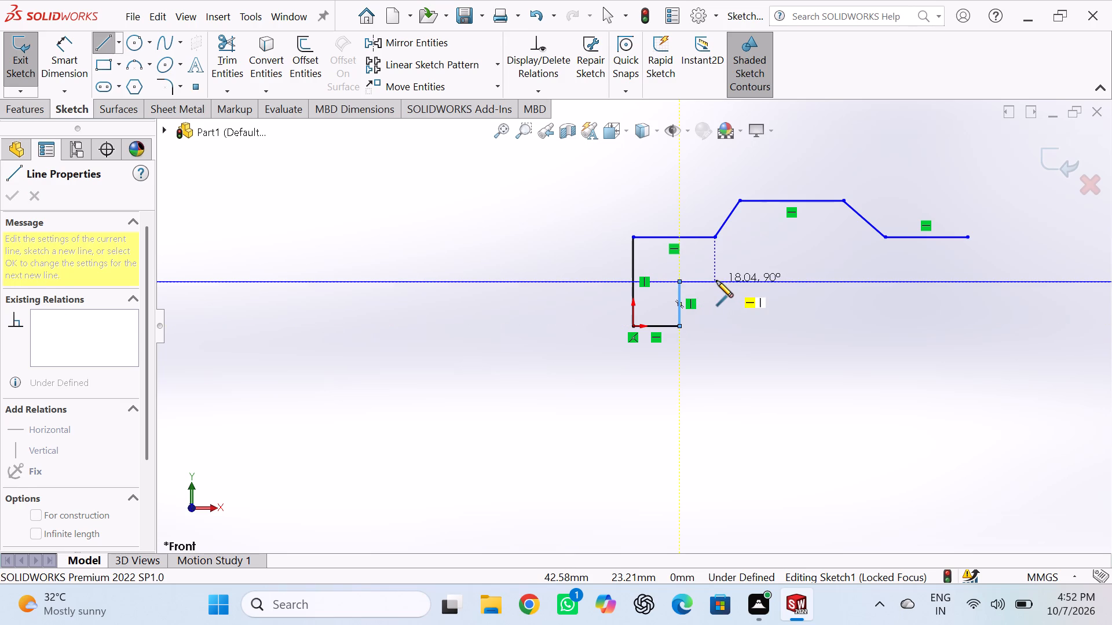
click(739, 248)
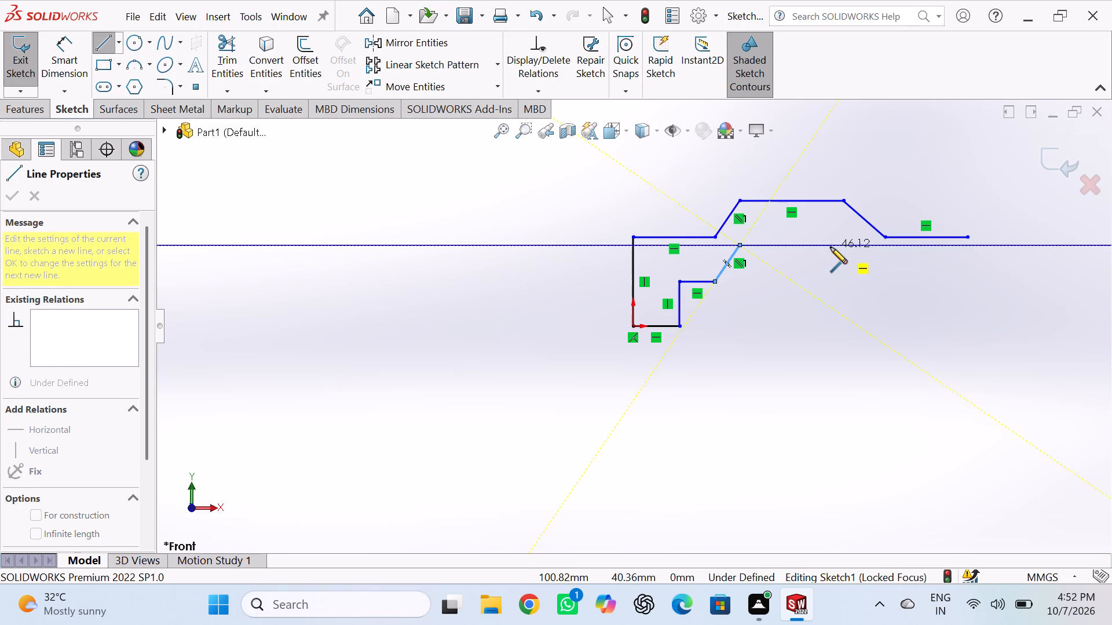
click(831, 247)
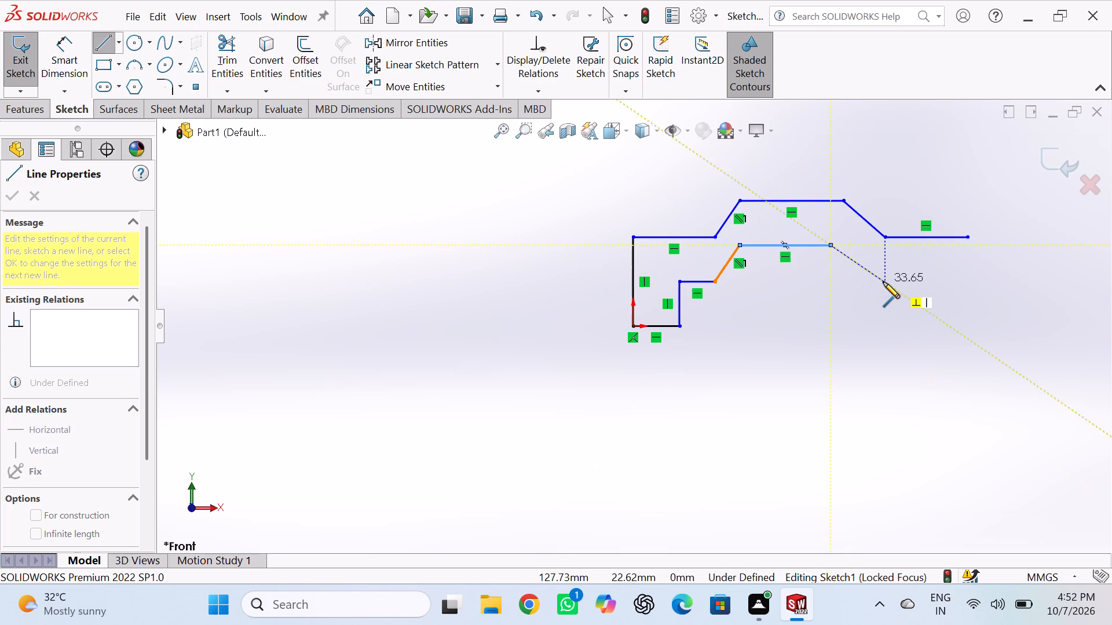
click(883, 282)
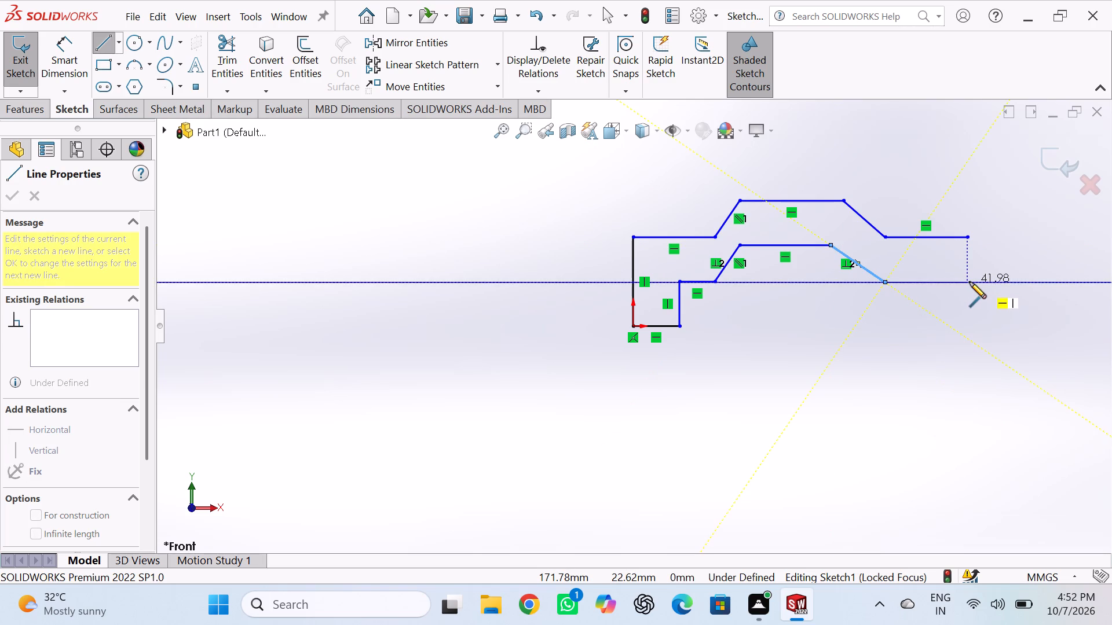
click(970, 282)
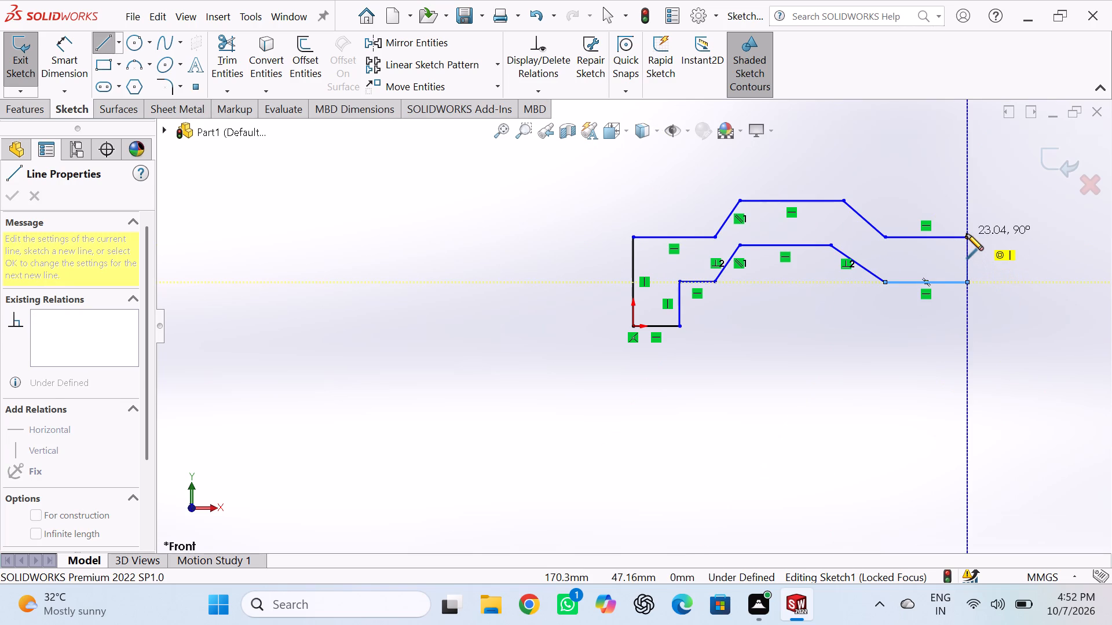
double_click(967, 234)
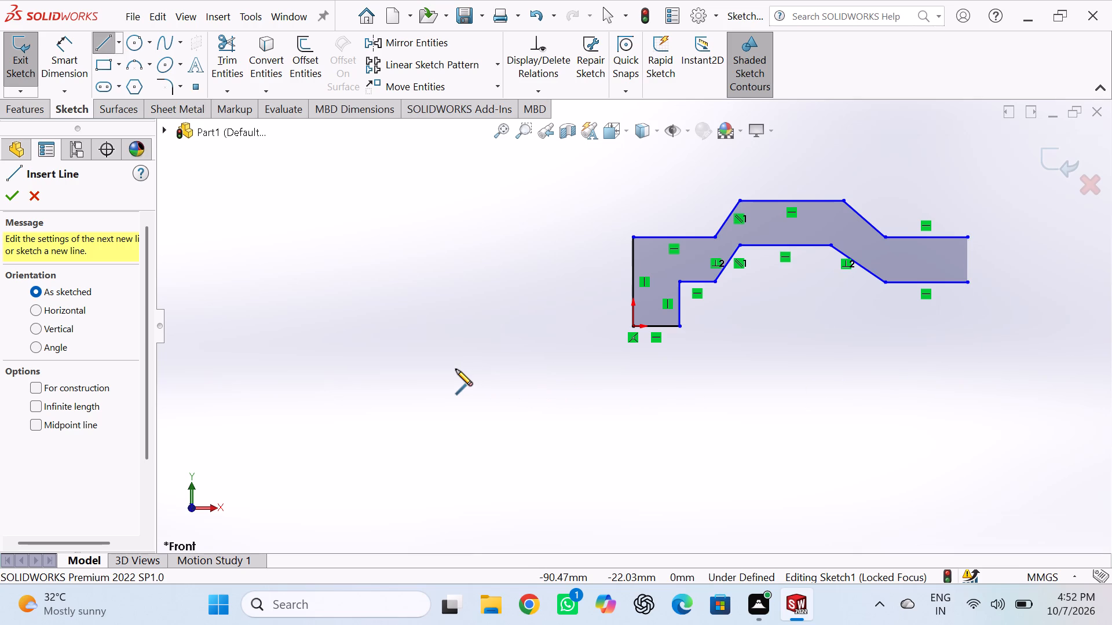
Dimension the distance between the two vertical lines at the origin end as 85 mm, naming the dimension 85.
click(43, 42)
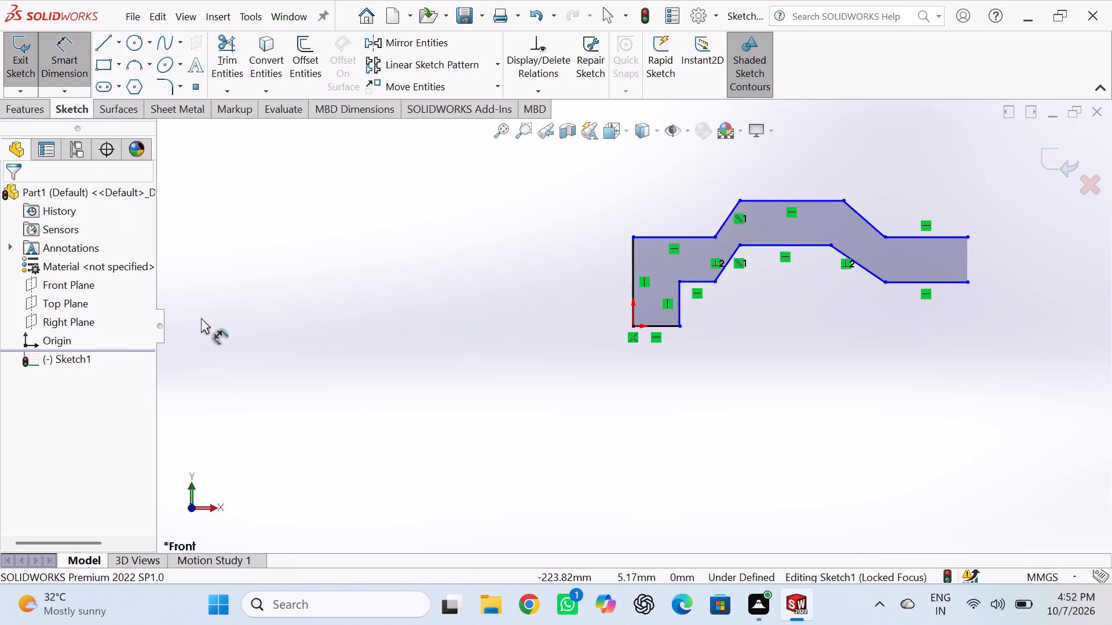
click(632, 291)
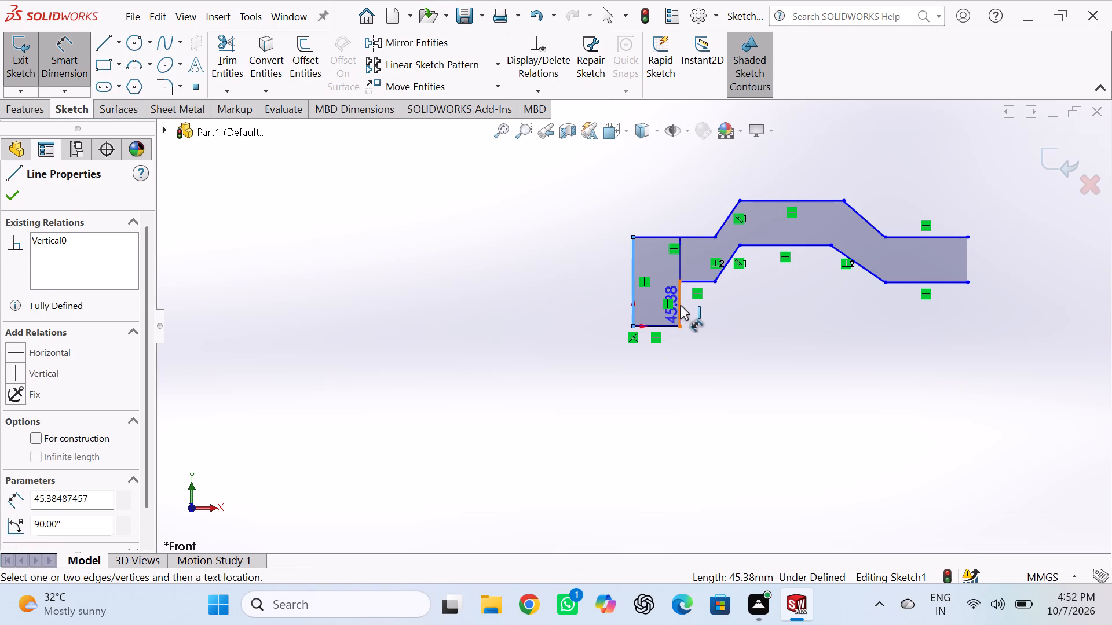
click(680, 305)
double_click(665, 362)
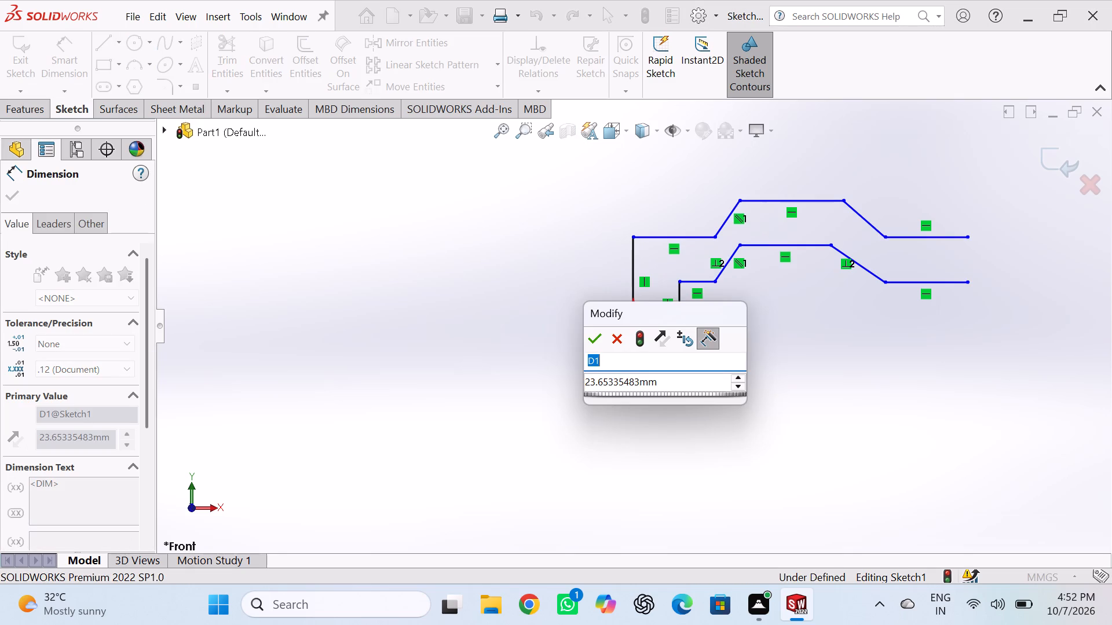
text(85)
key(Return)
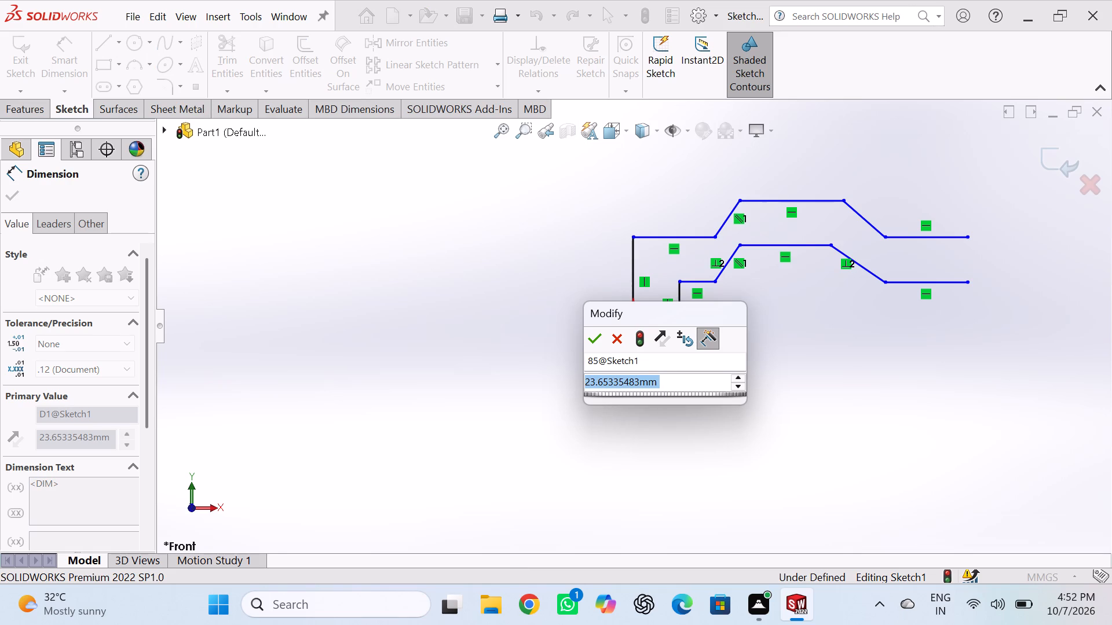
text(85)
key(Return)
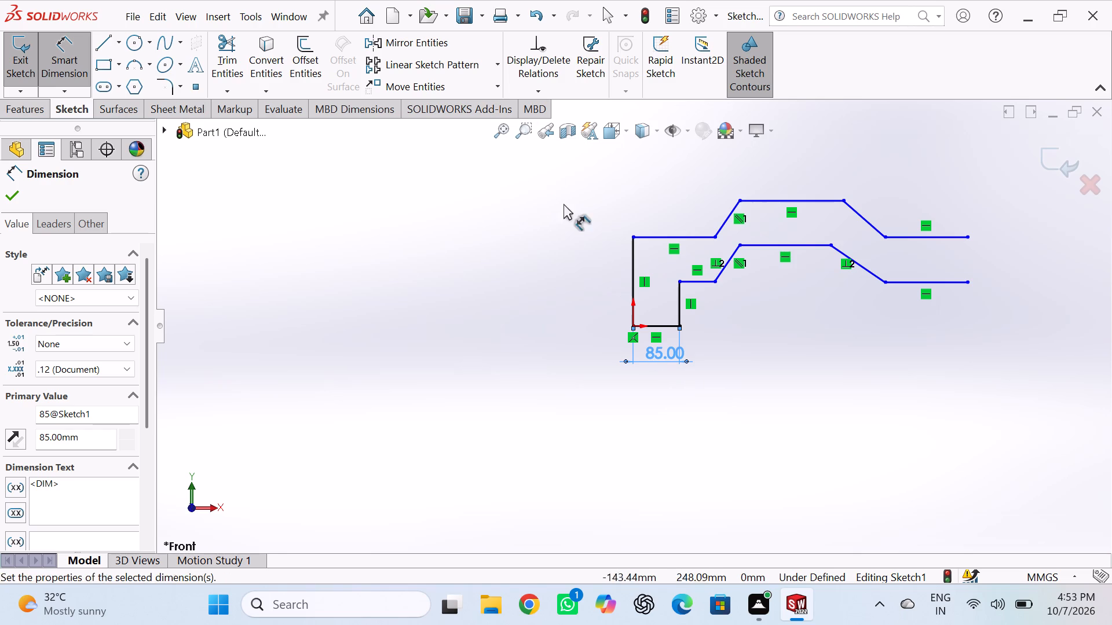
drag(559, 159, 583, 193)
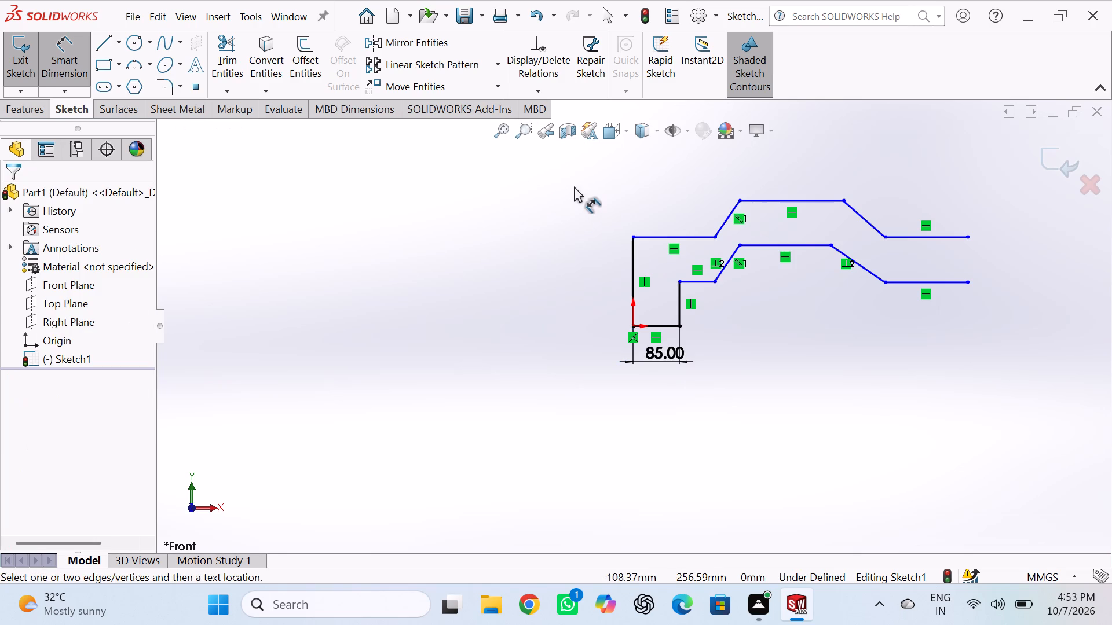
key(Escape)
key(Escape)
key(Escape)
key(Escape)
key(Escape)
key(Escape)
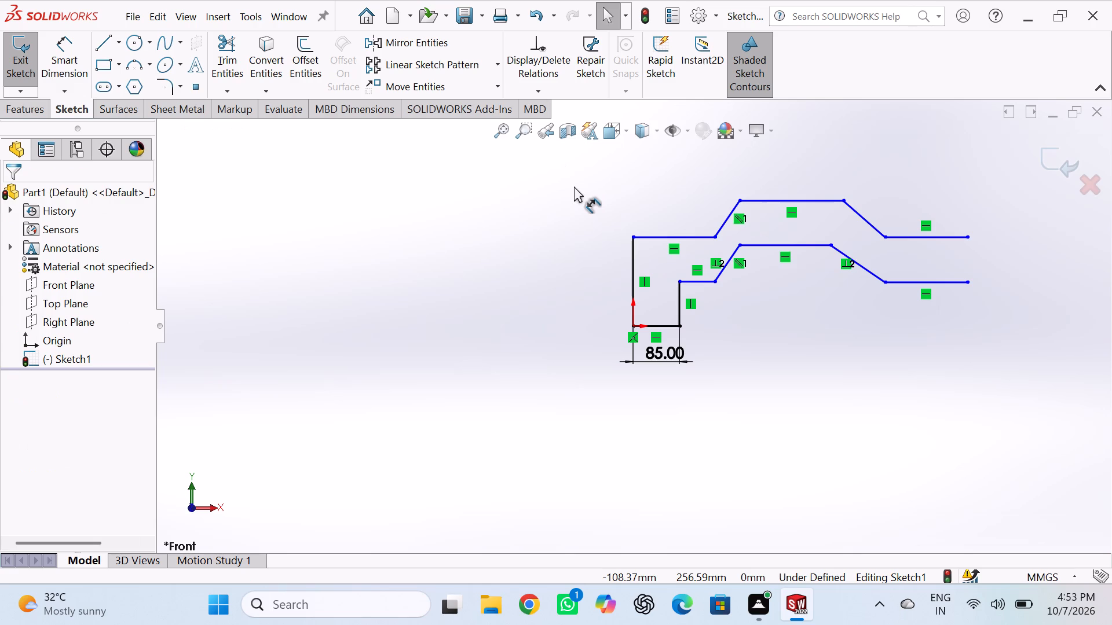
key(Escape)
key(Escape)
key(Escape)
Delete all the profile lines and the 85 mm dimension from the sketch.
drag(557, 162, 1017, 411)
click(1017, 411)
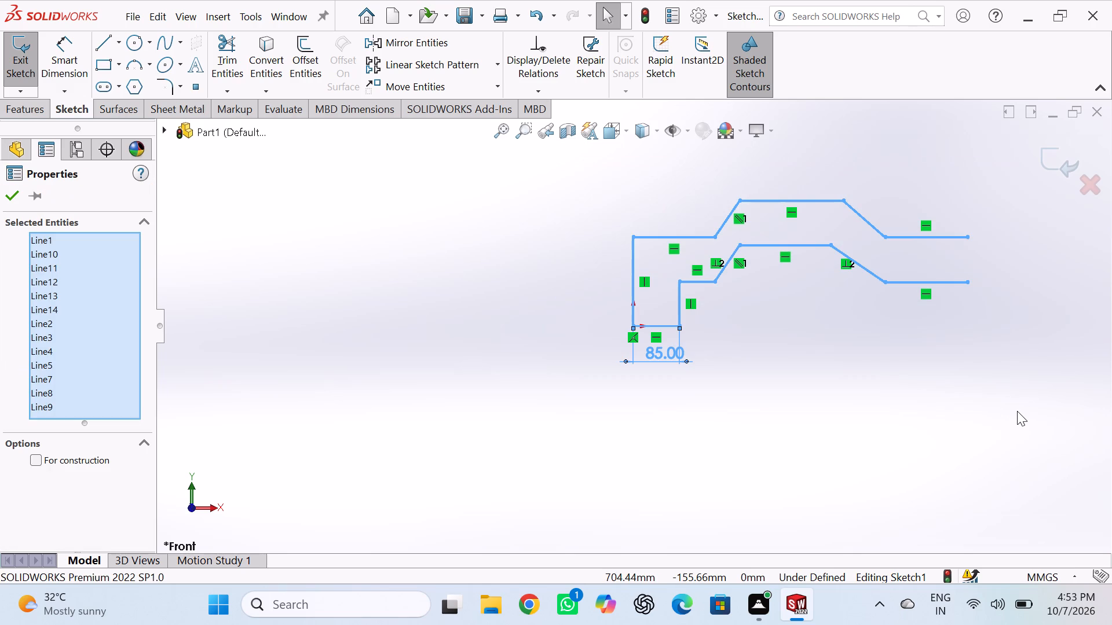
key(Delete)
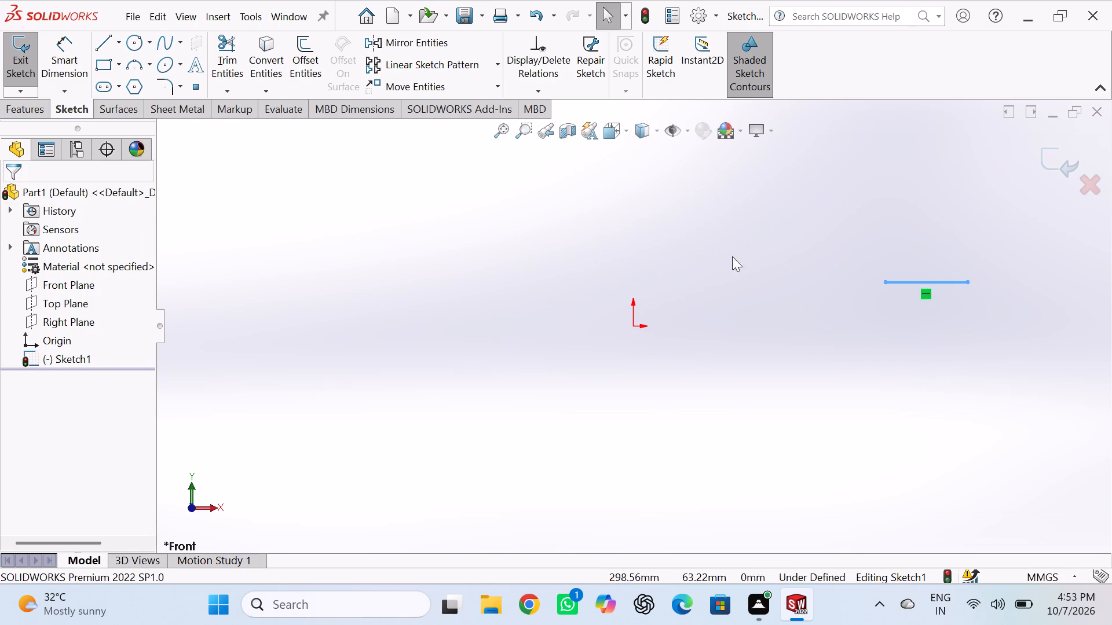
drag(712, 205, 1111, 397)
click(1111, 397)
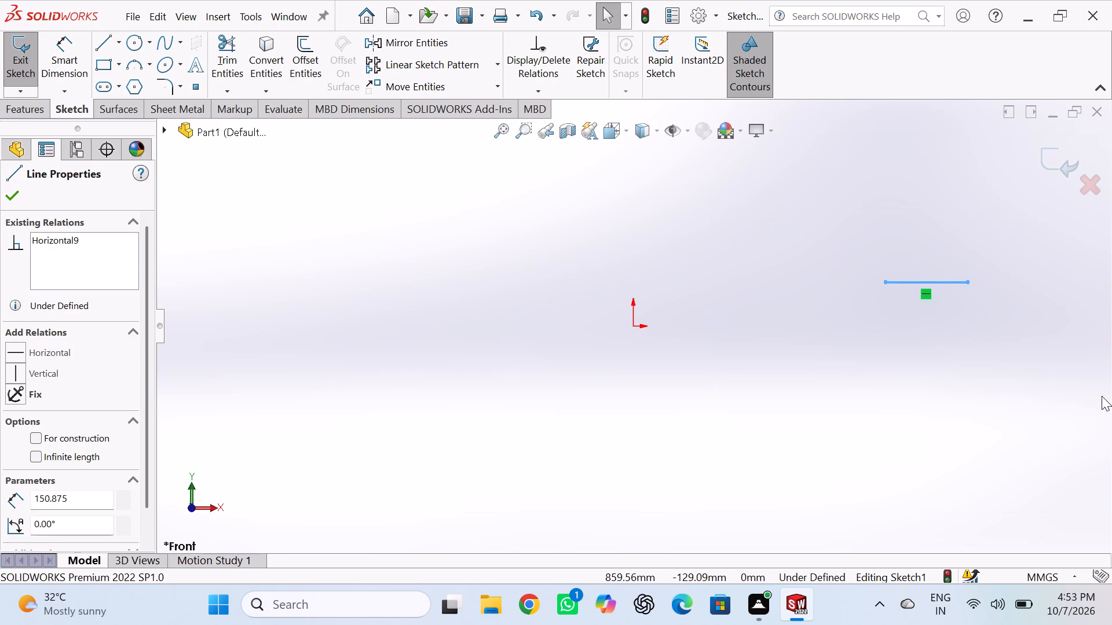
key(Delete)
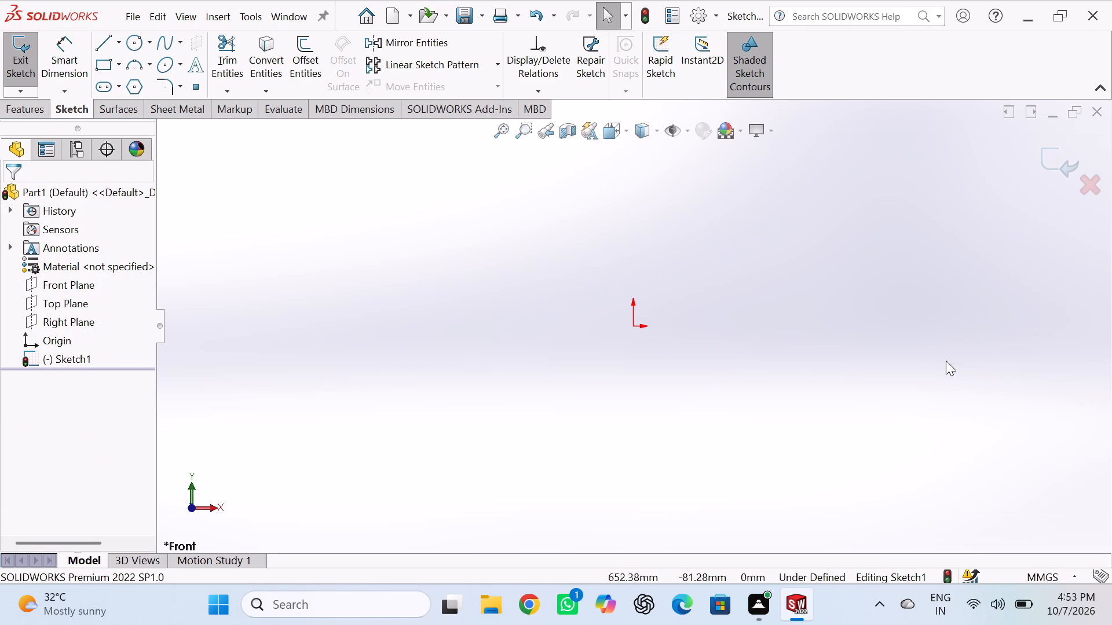
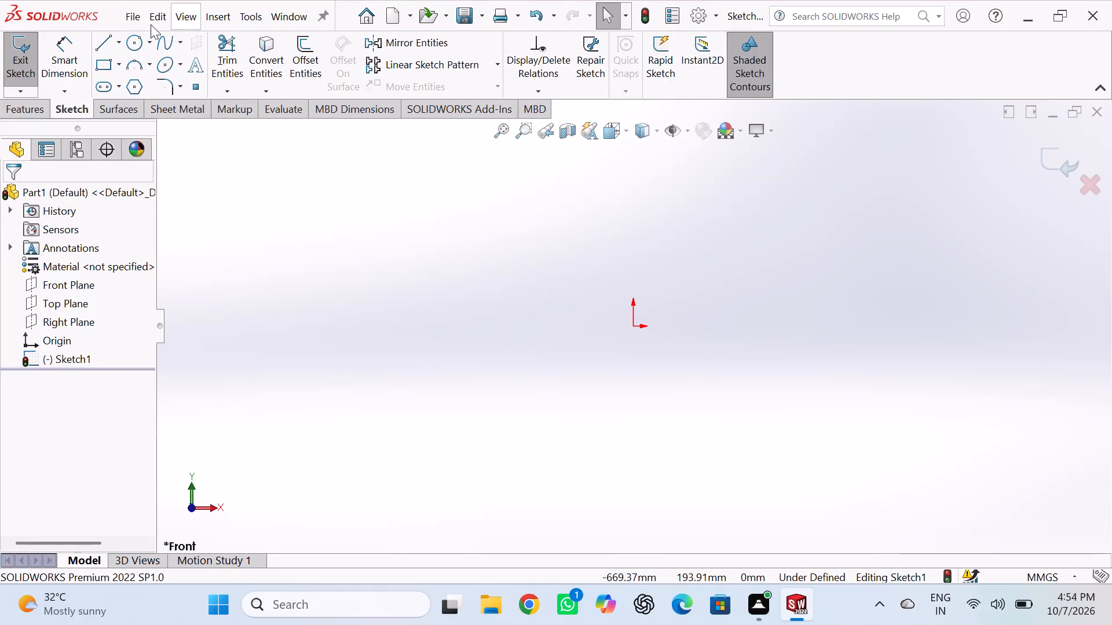
Start the Line tool to redraw the profile in the emptied Front Plane sketch.
click(105, 43)
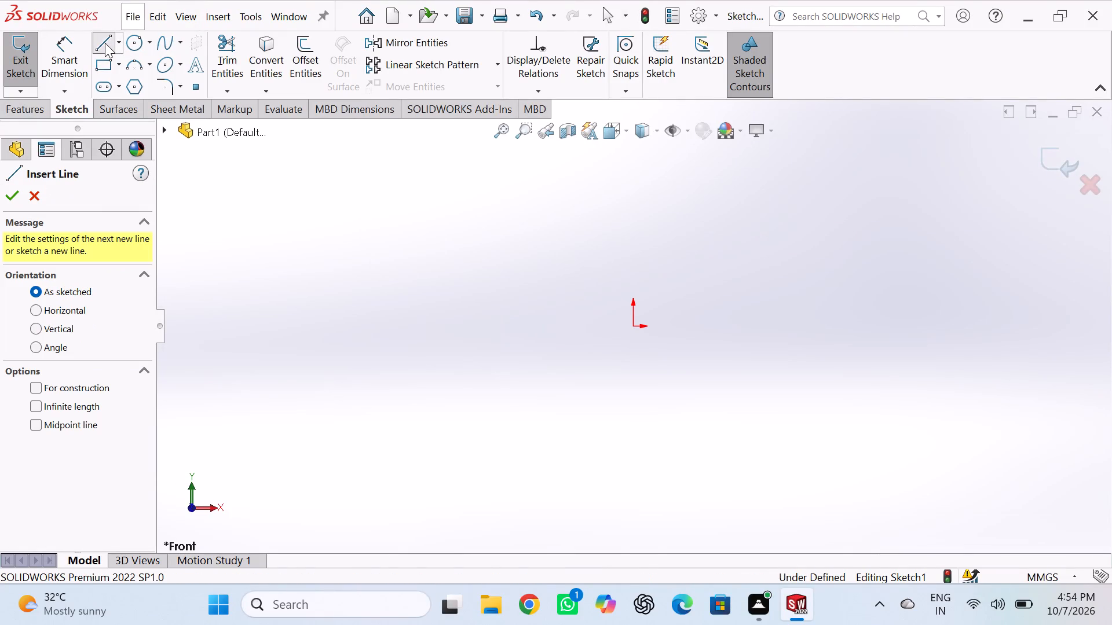
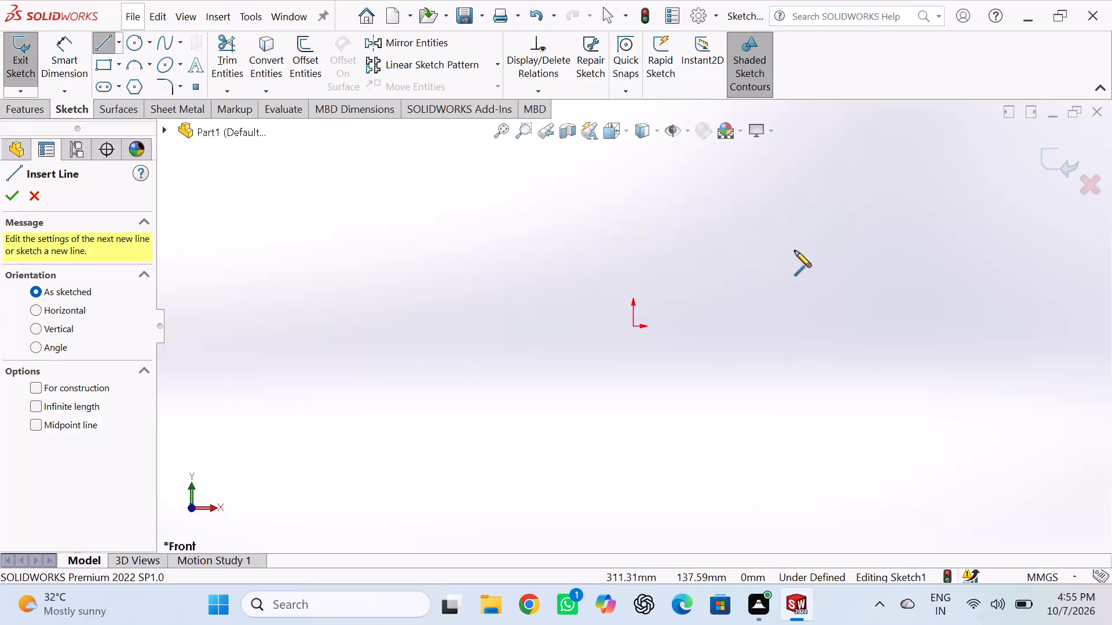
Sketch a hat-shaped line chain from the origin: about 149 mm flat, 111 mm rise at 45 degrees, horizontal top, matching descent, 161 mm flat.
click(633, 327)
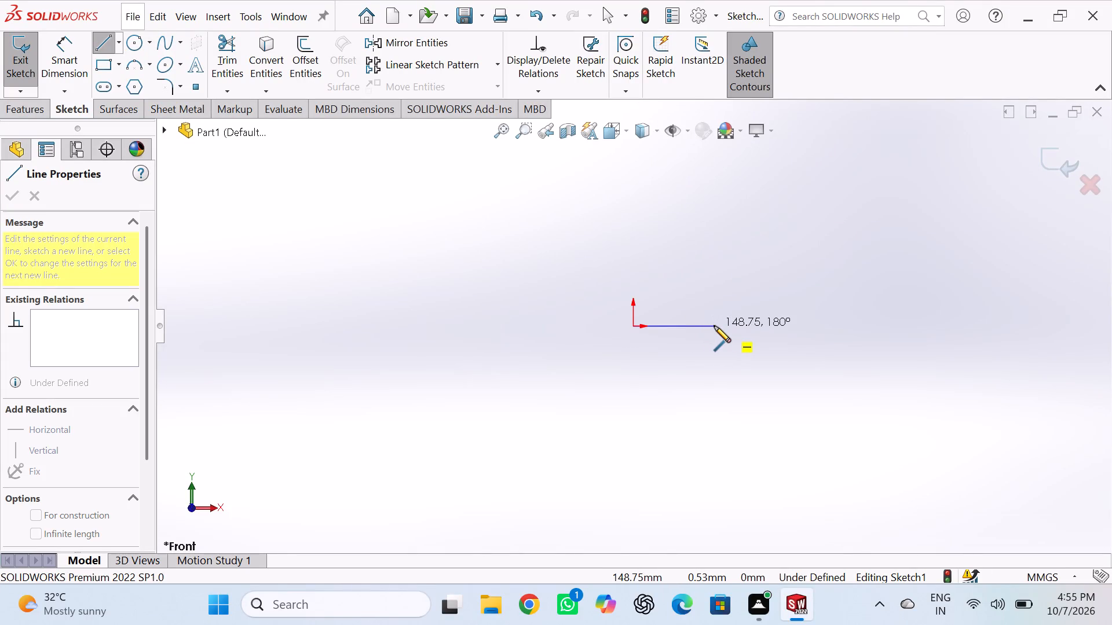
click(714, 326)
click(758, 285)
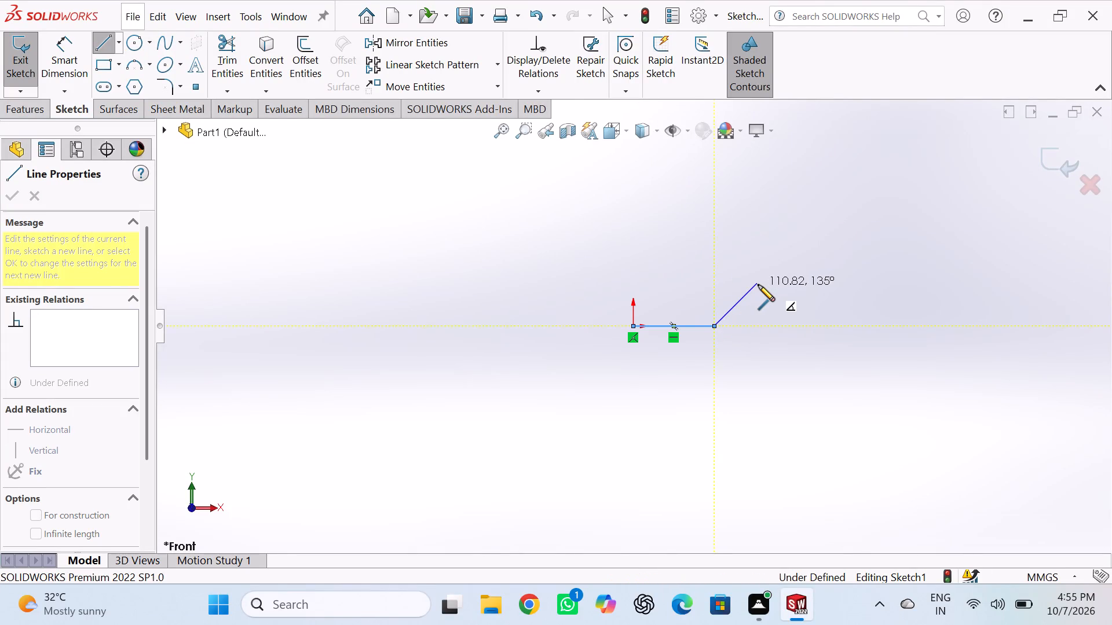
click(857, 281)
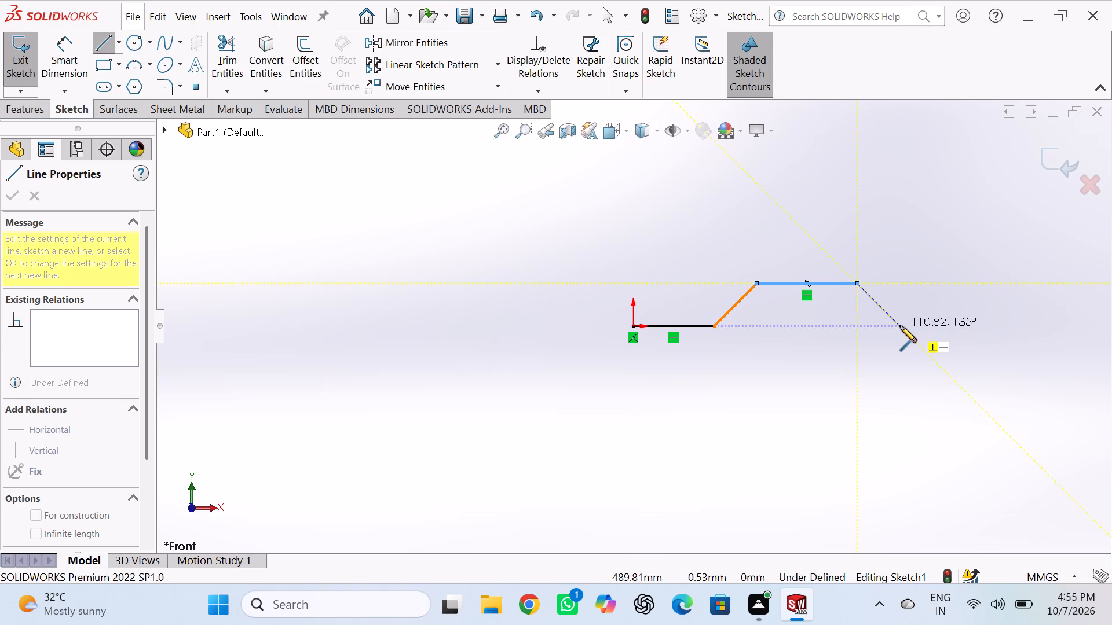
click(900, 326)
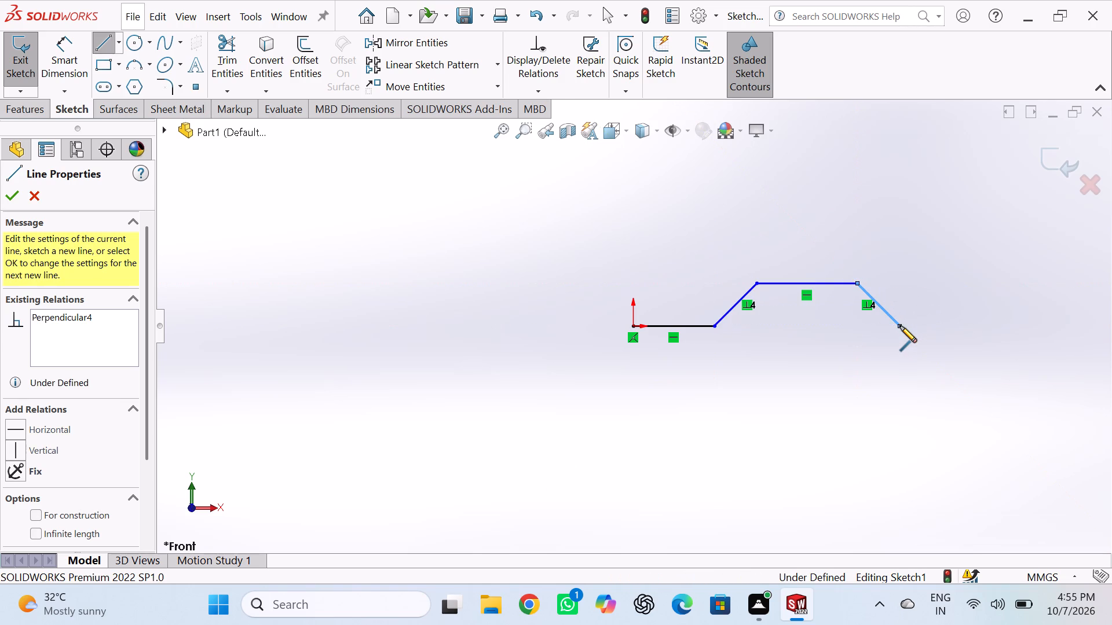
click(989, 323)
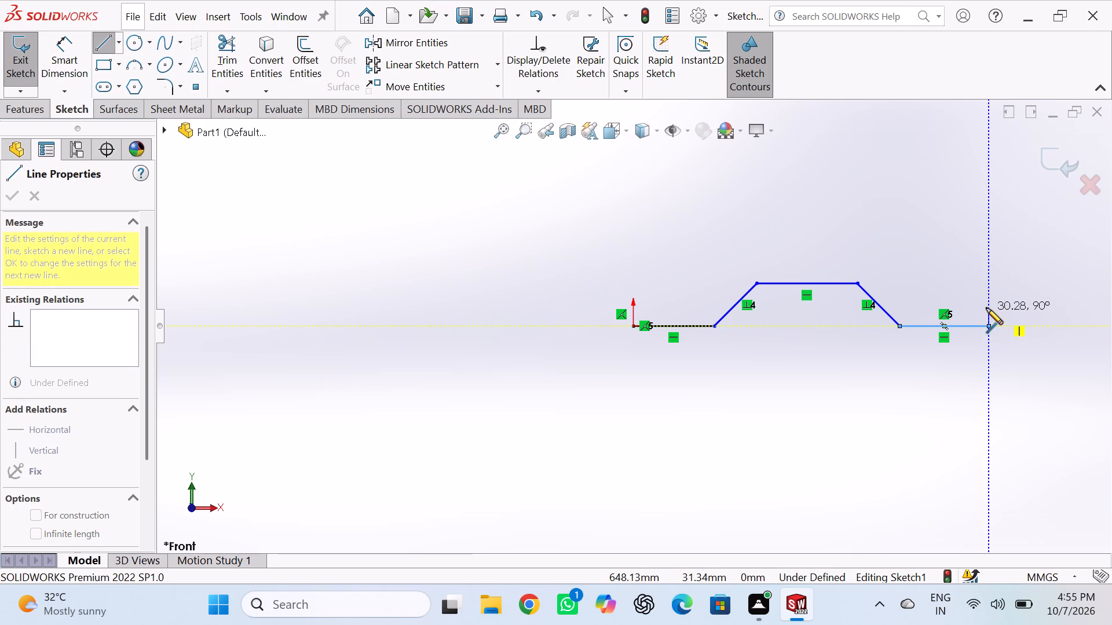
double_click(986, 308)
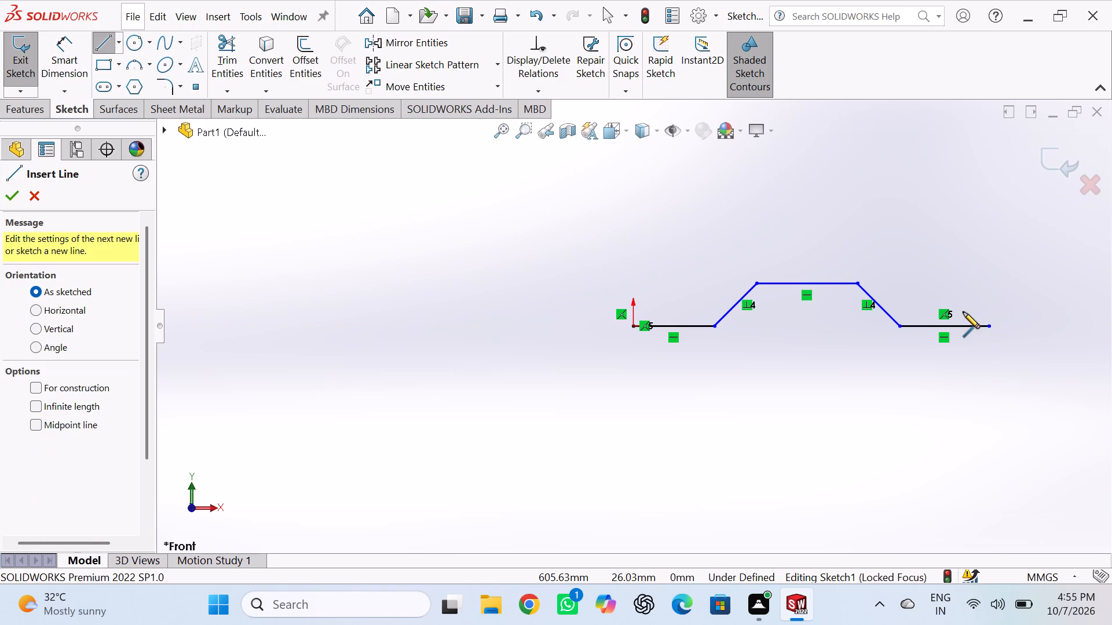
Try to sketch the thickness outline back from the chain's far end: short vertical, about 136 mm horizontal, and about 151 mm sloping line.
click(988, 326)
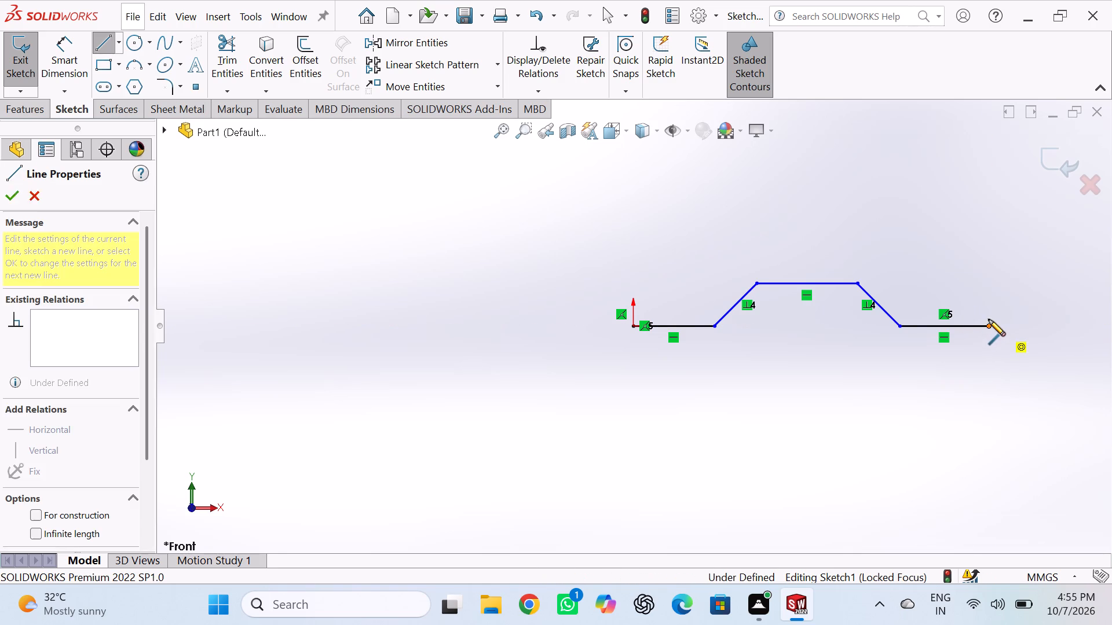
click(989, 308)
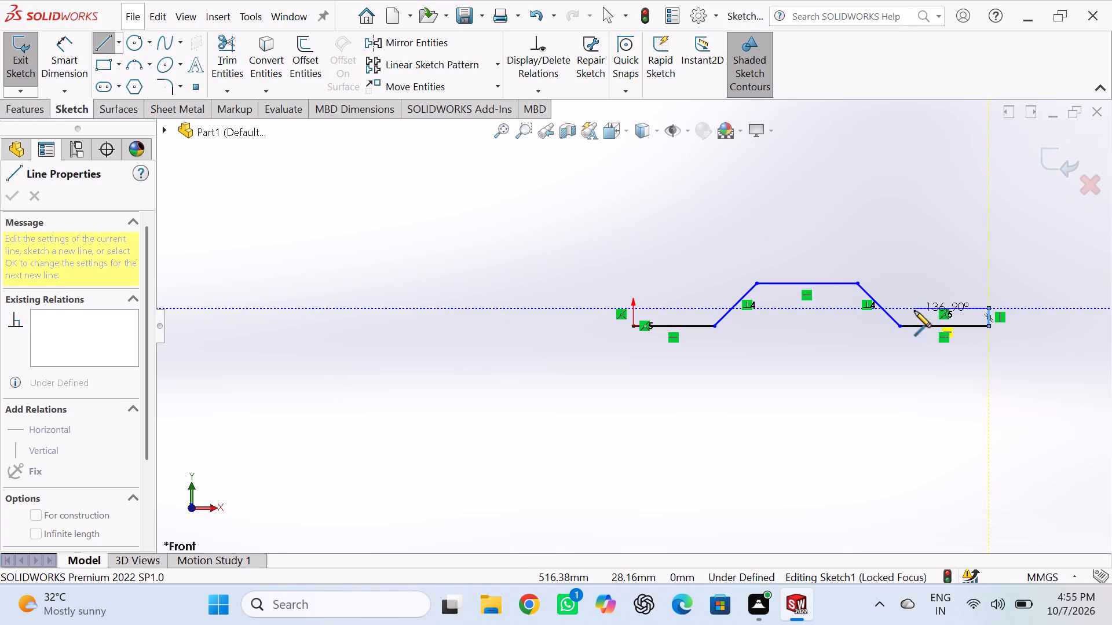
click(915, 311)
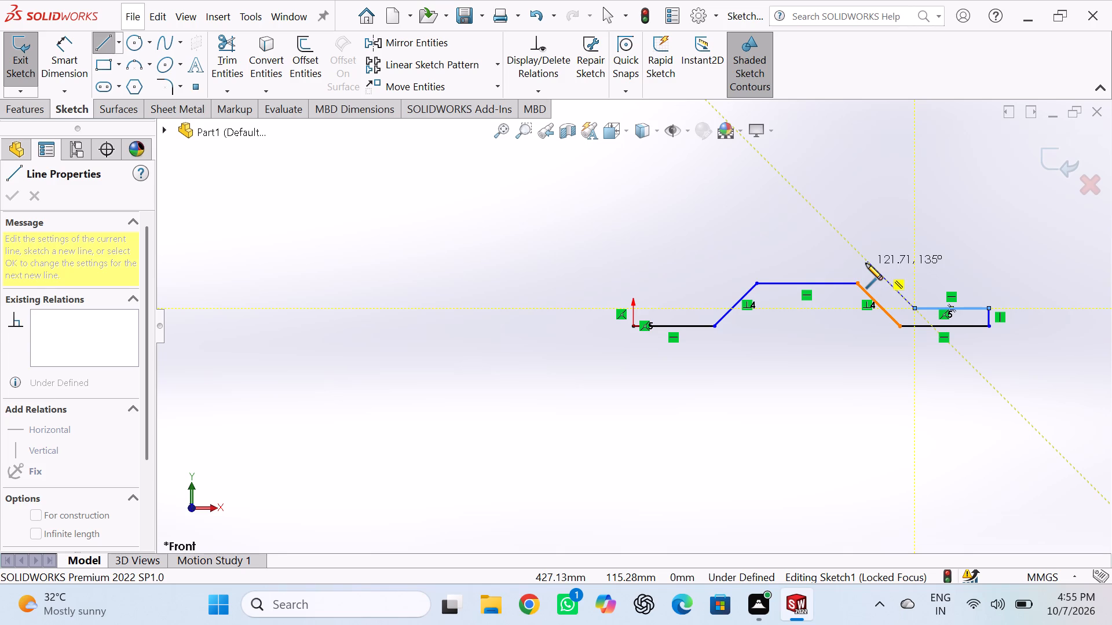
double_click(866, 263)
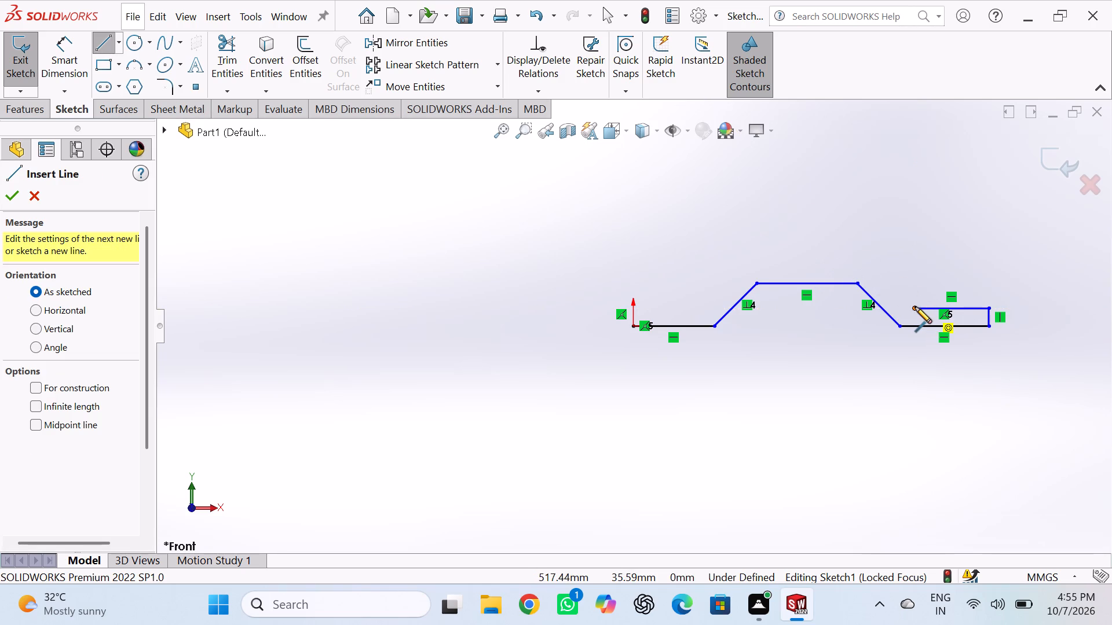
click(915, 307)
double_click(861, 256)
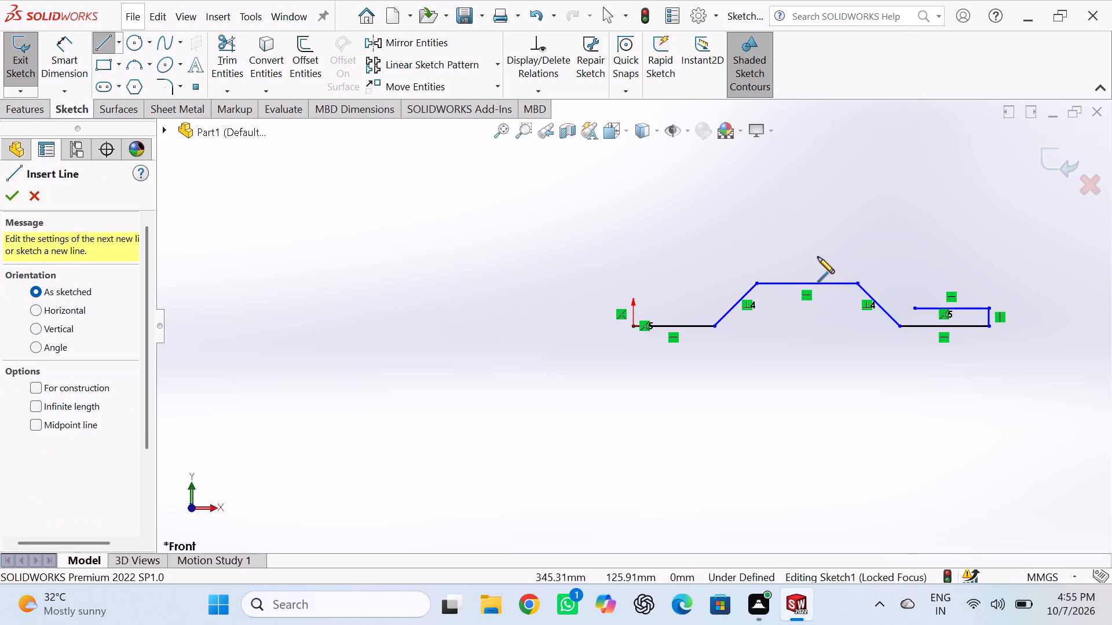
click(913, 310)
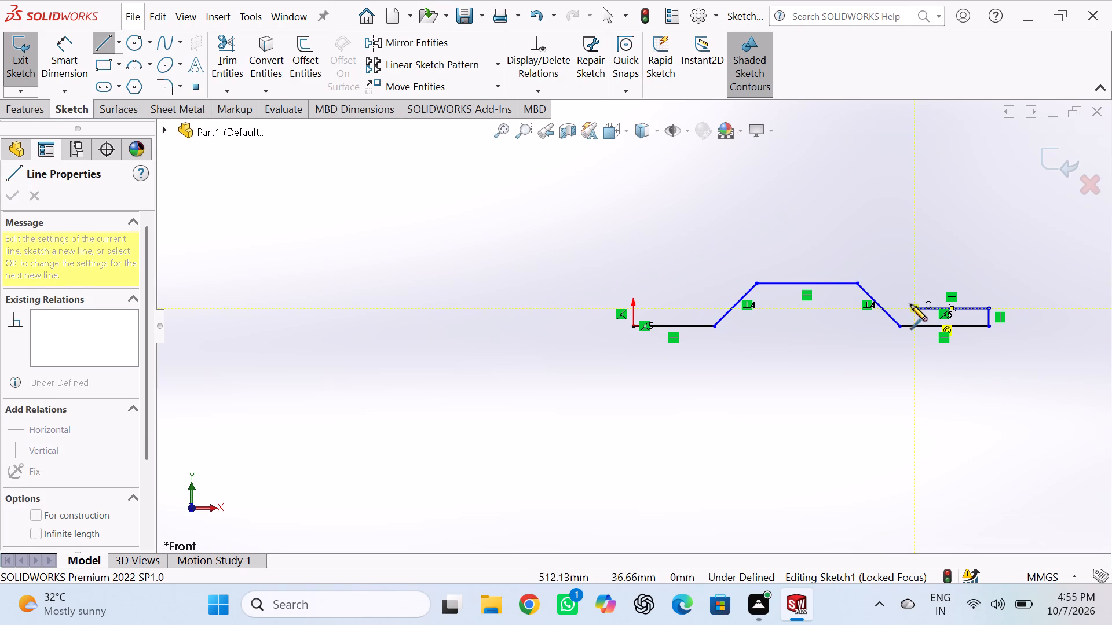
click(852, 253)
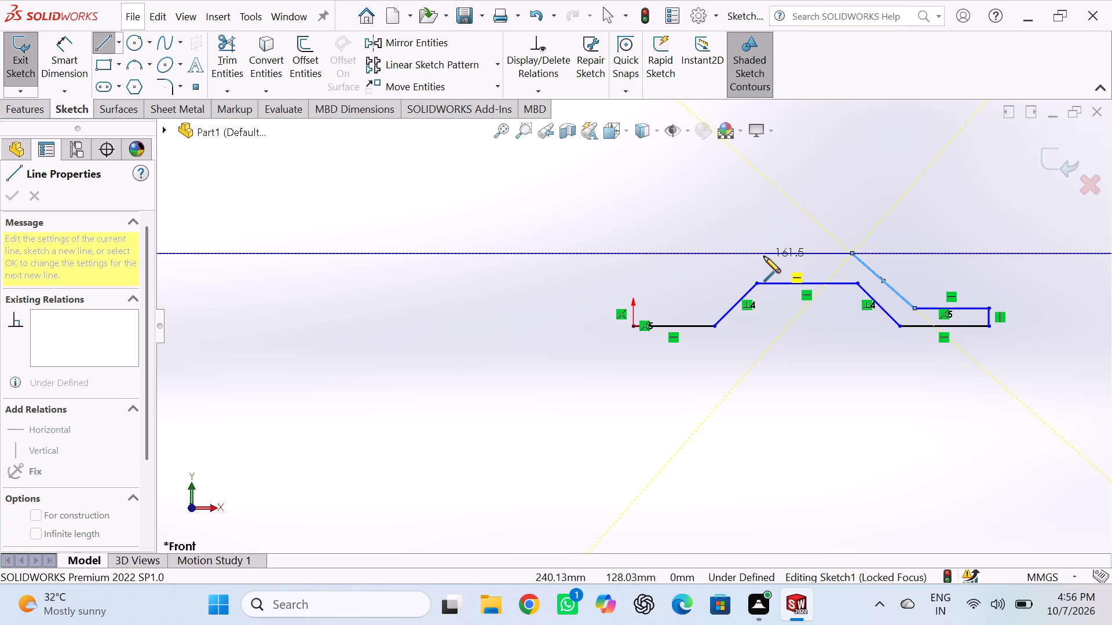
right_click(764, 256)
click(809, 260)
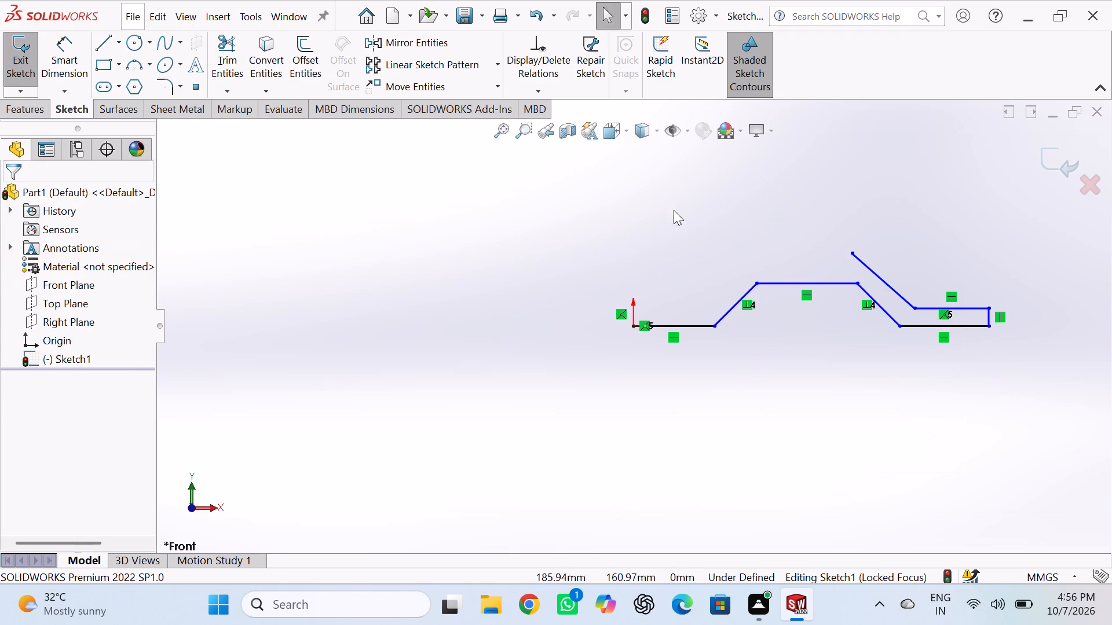
Delete the entire hat-shaped profile and exit the Front Plane sketch.
drag(602, 171, 1011, 416)
key(Delete)
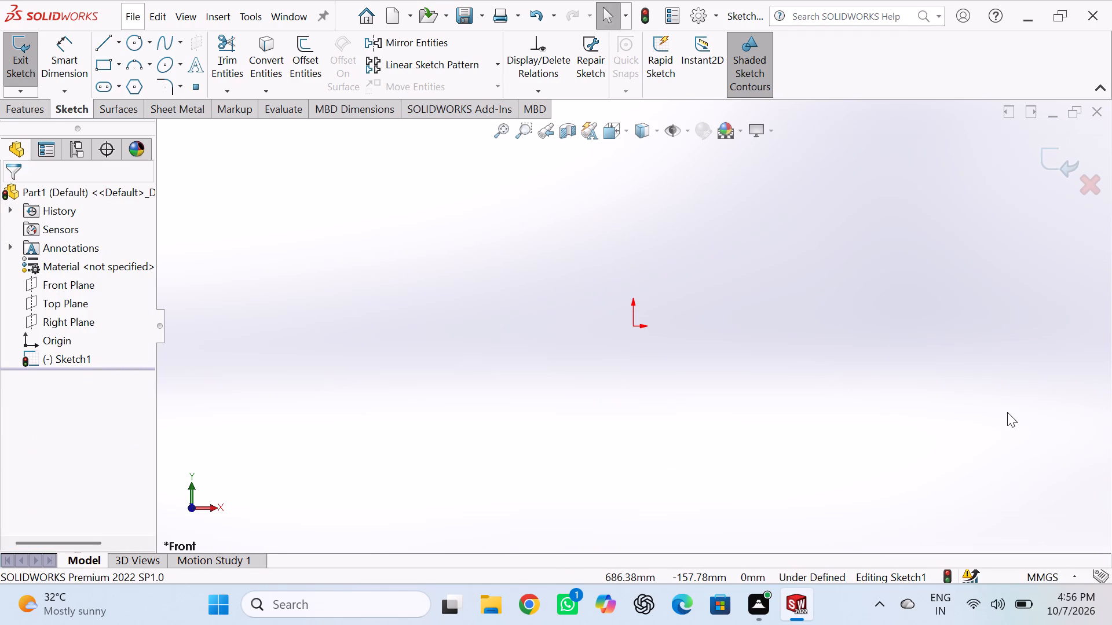
click(1058, 166)
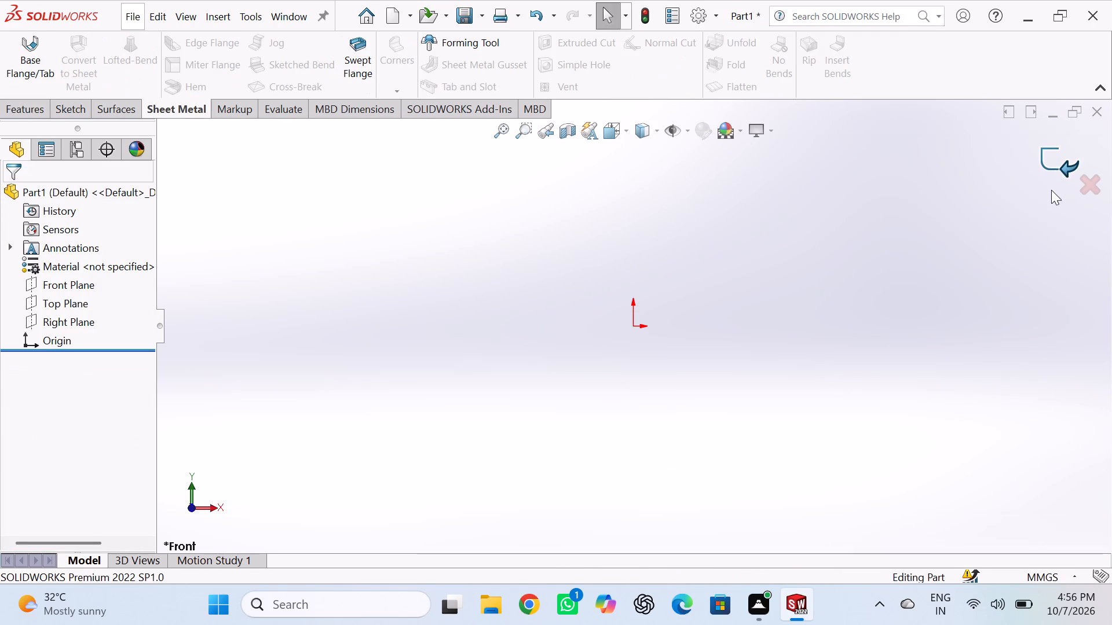
Start a new sketch on the Top Plane.
click(68, 310)
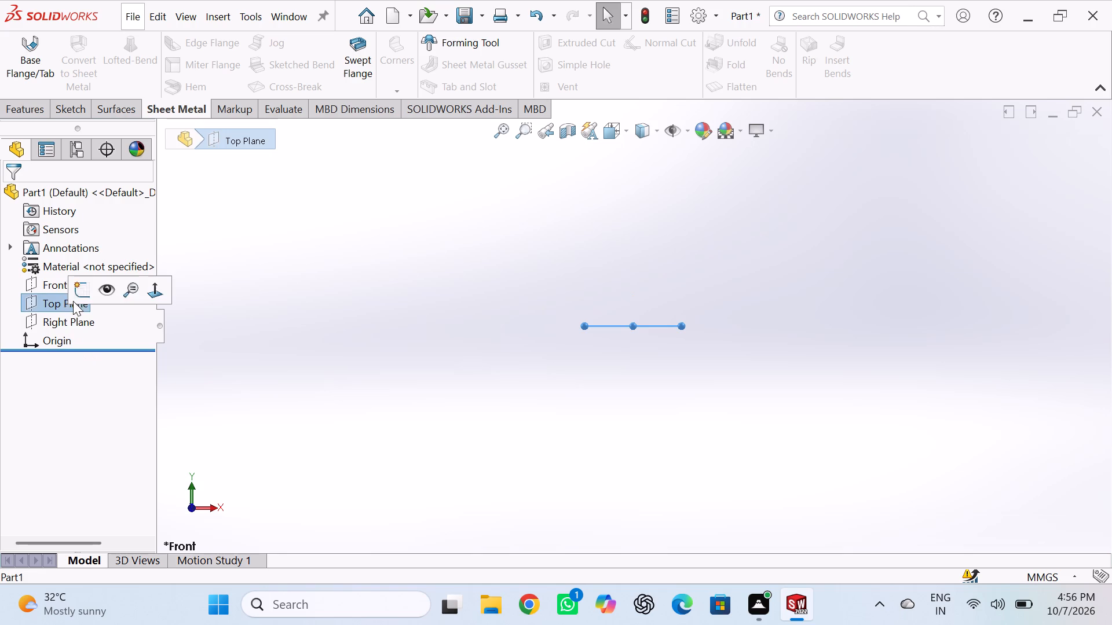
click(76, 293)
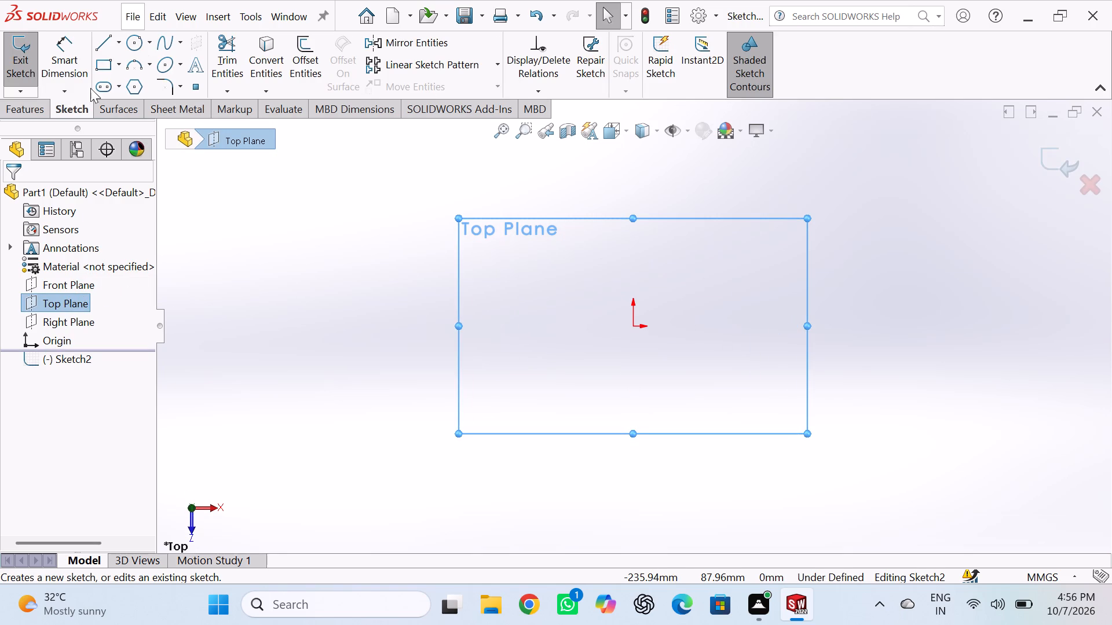
Sketch a vertical line about 52 mm long upward from the origin with the Line tool.
click(101, 44)
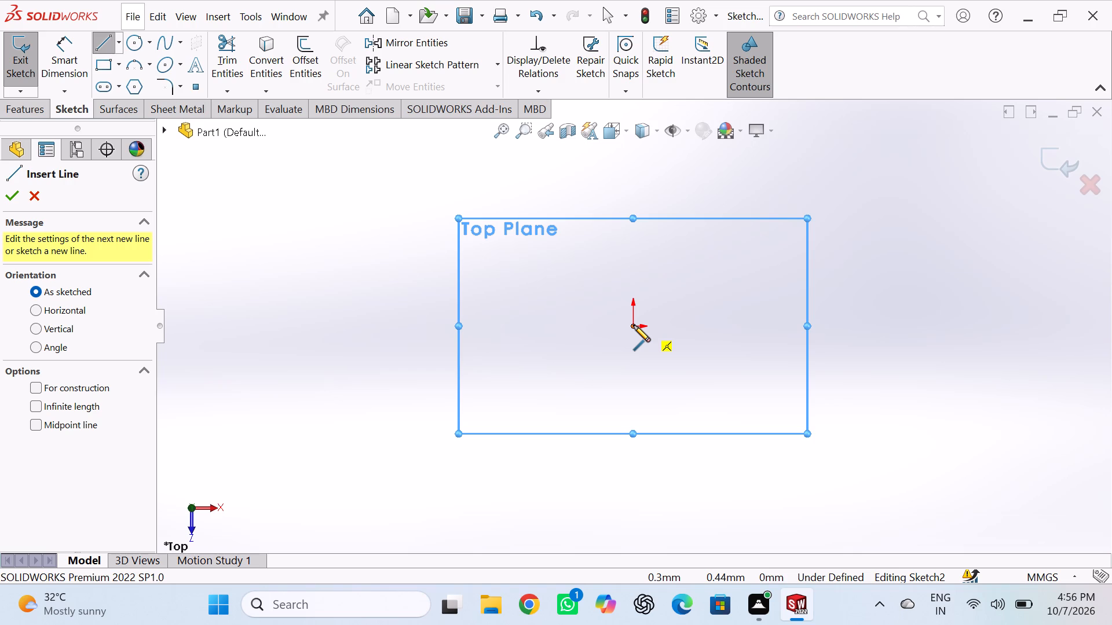
click(634, 325)
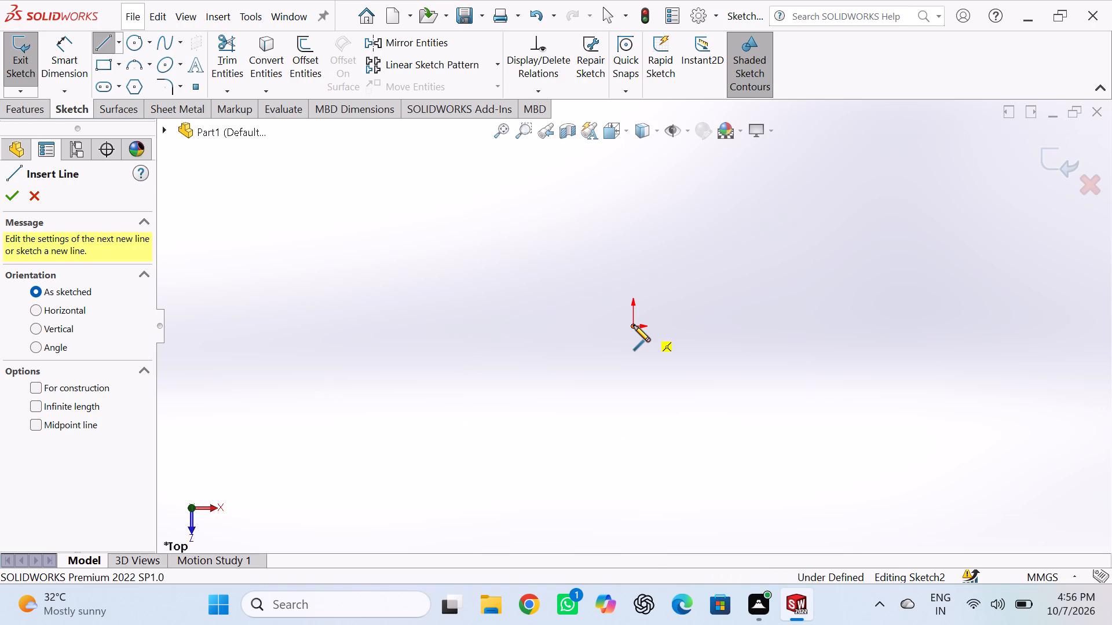
double_click(631, 207)
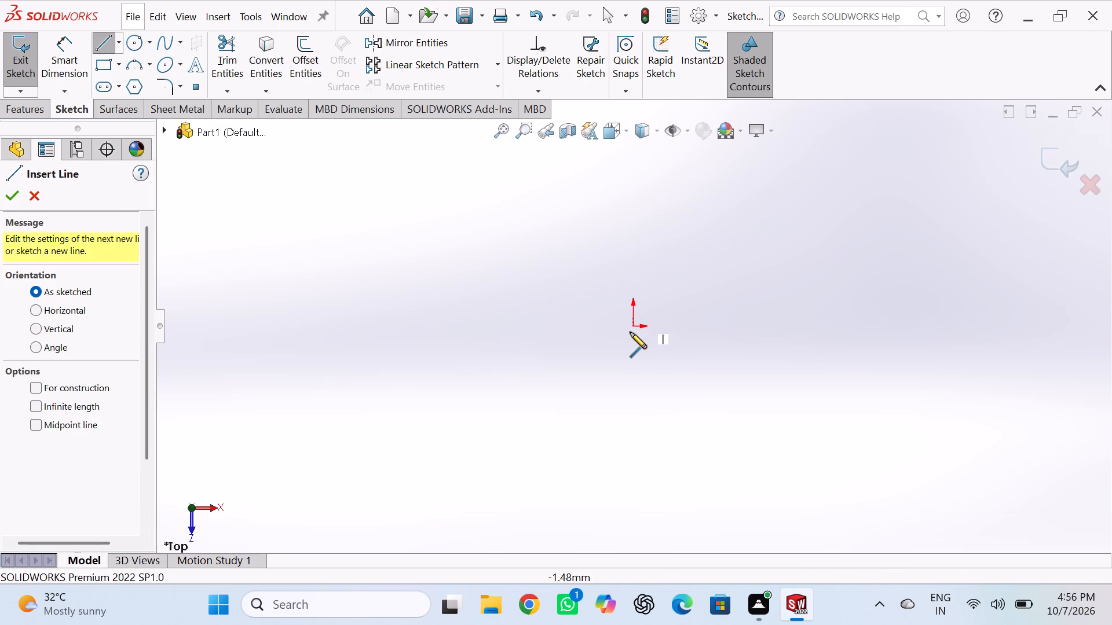
click(634, 325)
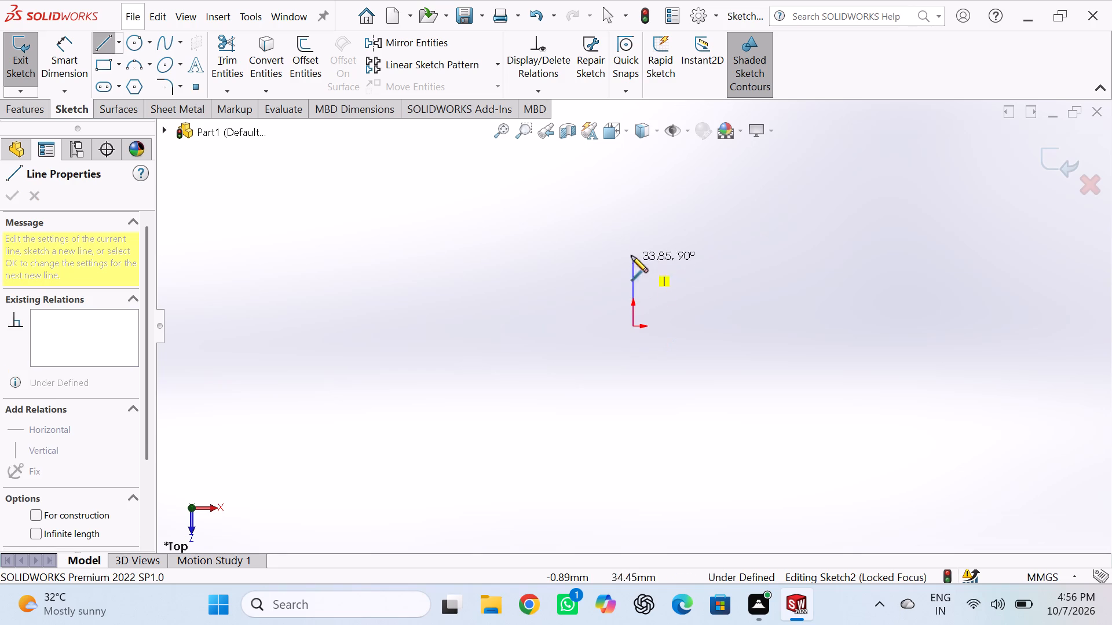
click(631, 225)
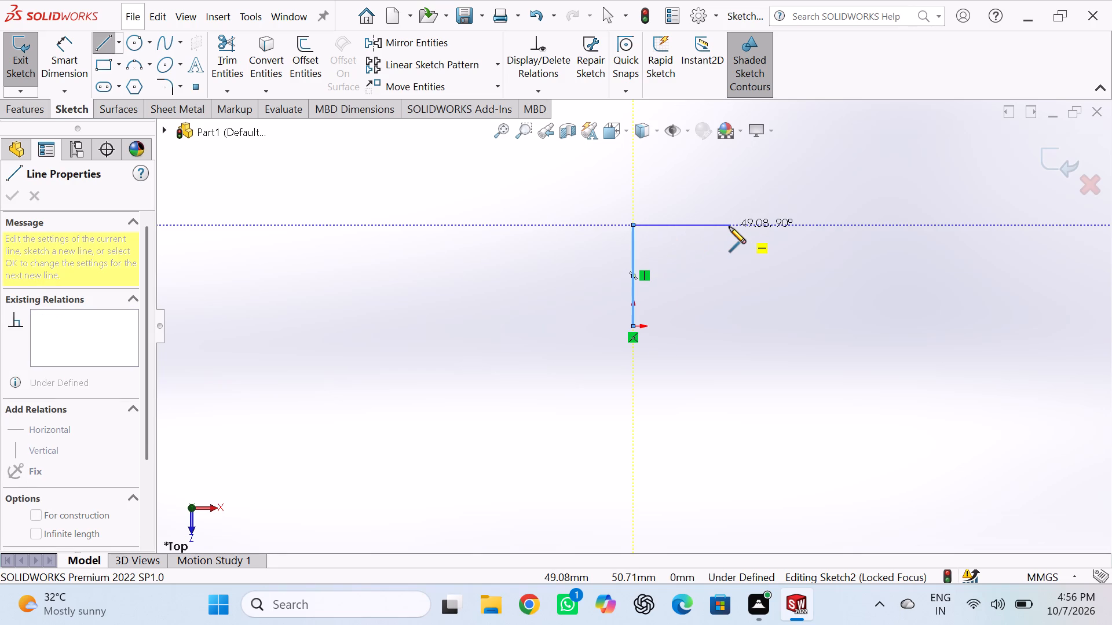
Continue the outline through a raised trapezoidal step about 38 mm wide on top, then close it with a vertical side and about 142 mm base.
click(717, 227)
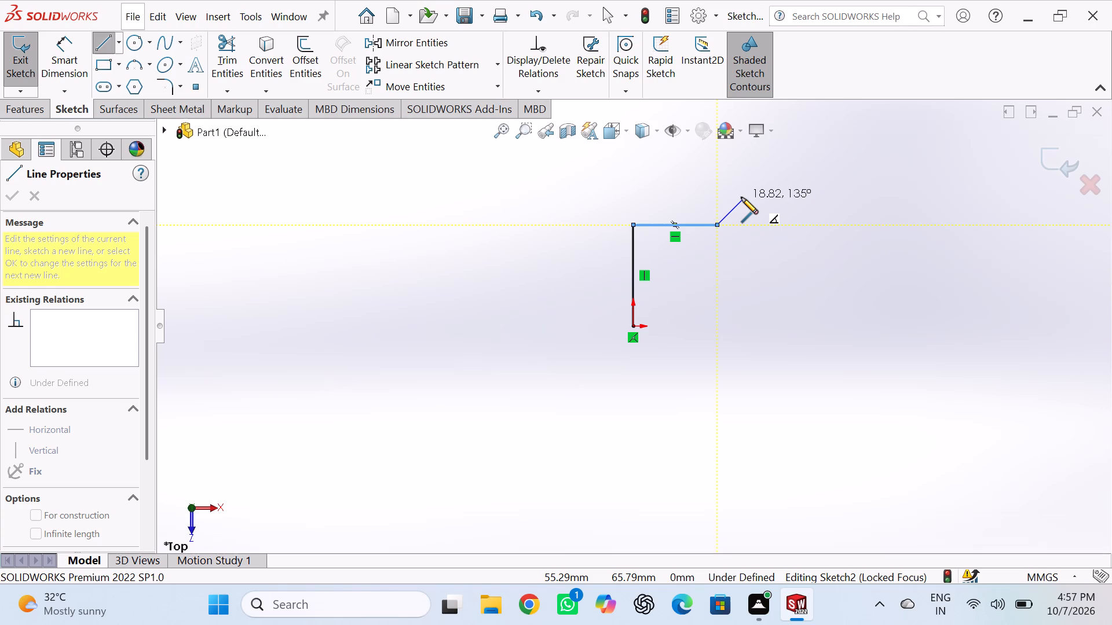
click(741, 197)
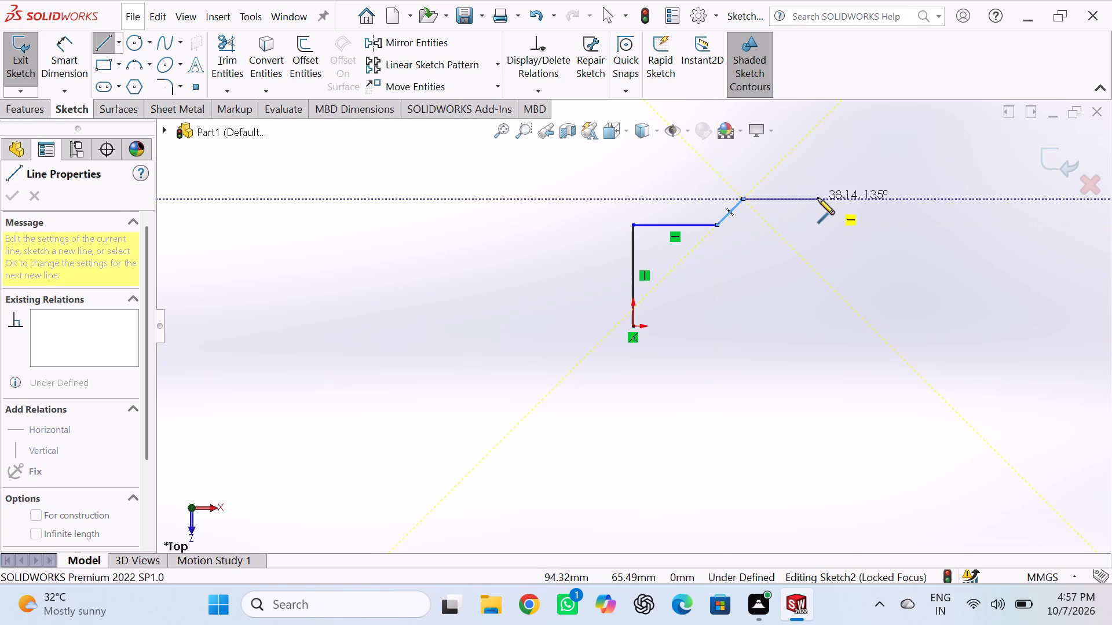
click(818, 198)
click(836, 223)
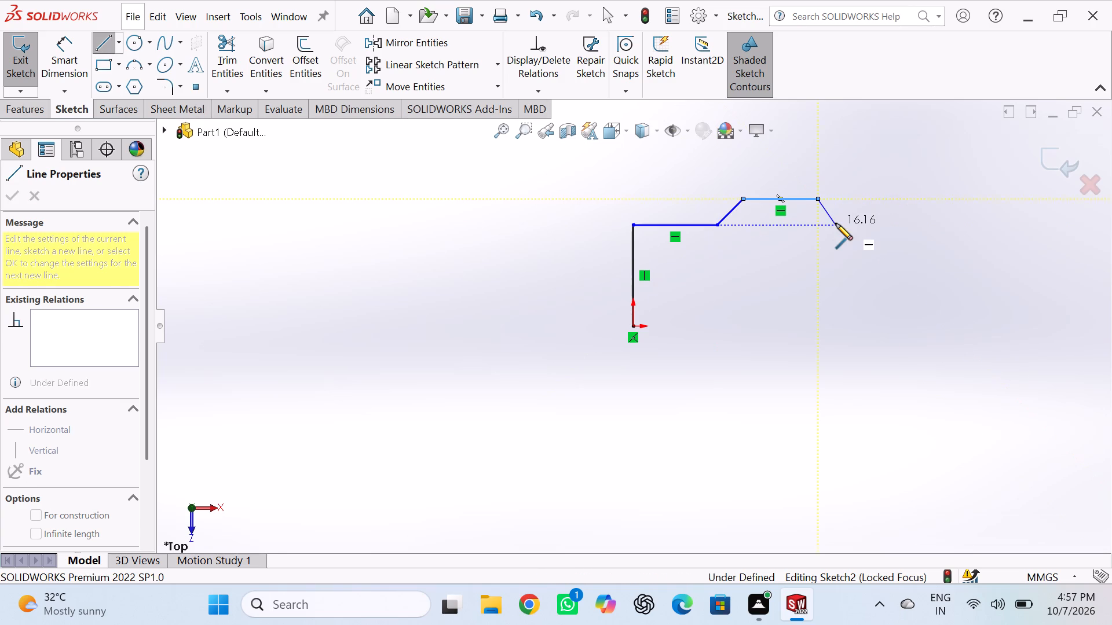
double_click(902, 226)
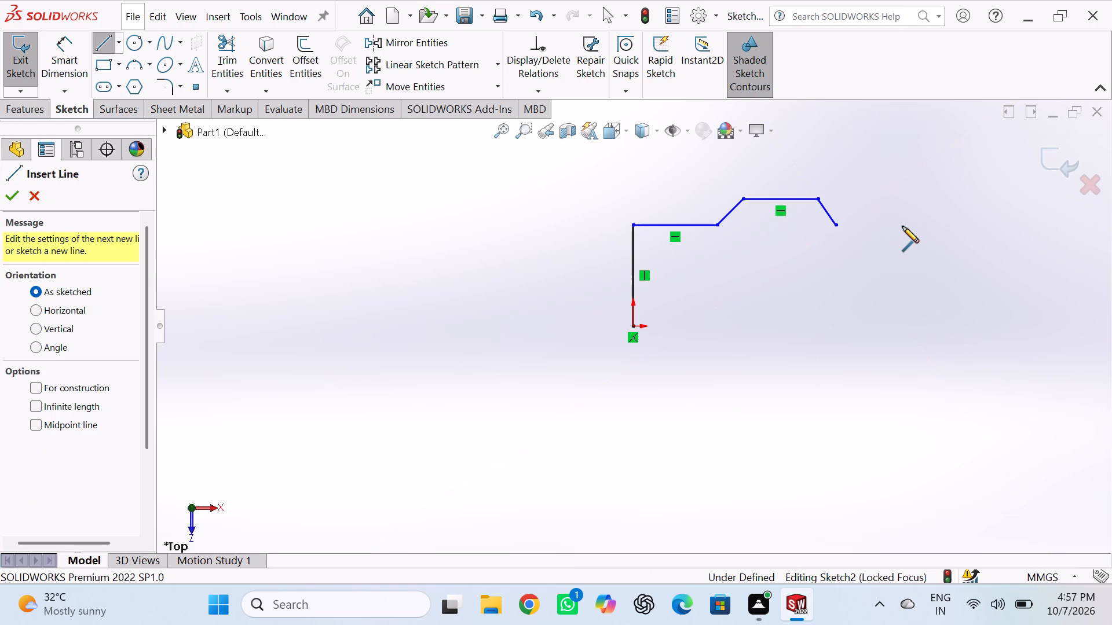
click(837, 223)
click(910, 225)
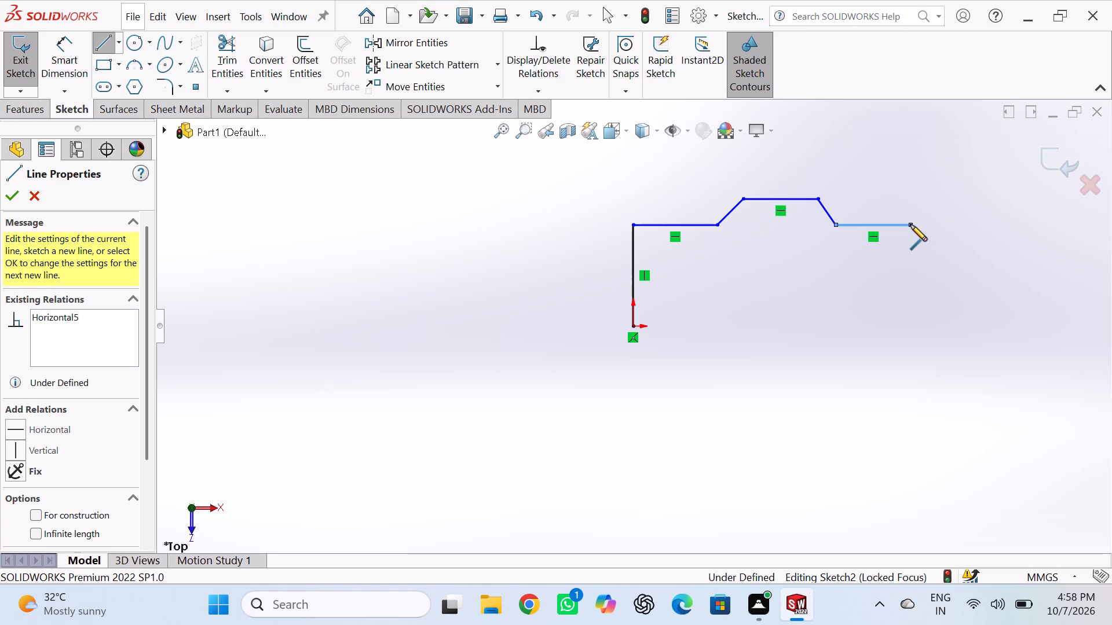
click(912, 326)
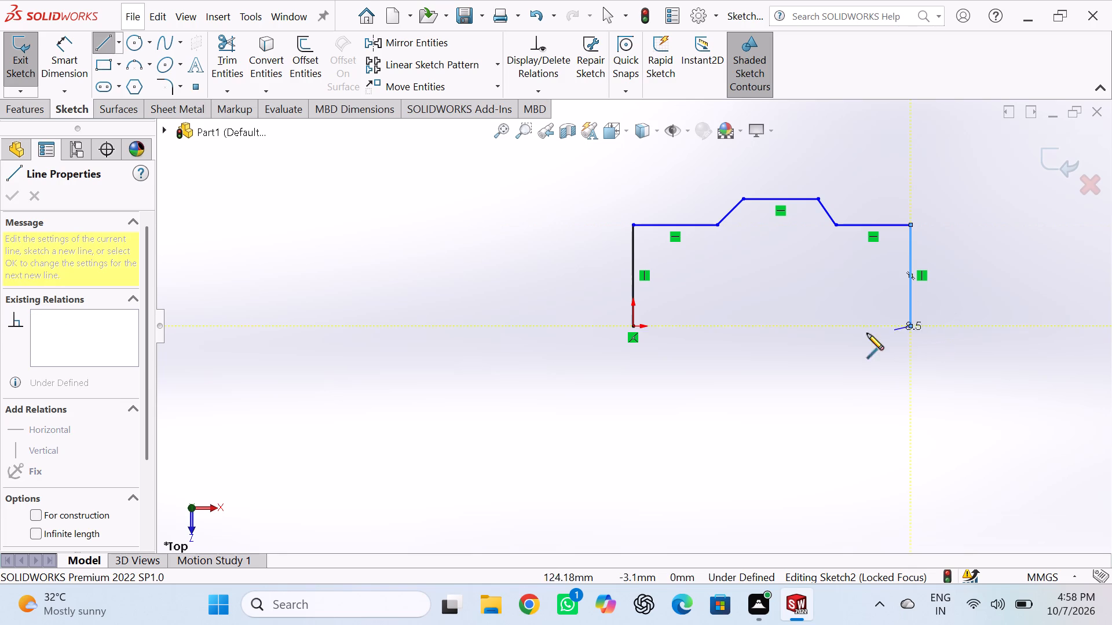
click(635, 329)
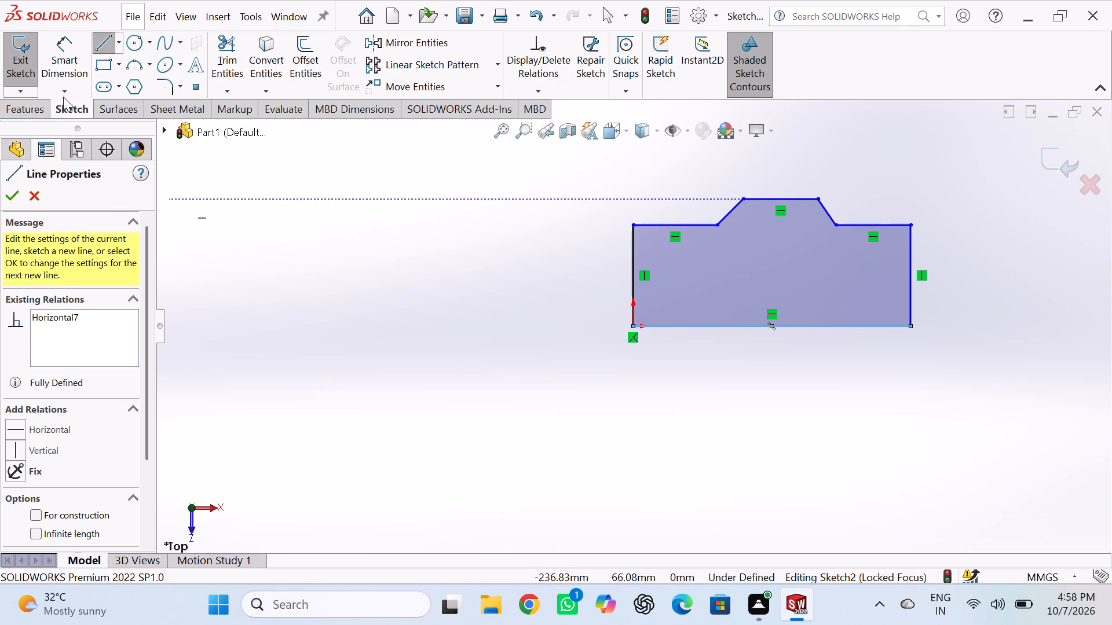
Dimension the profile's vertical edge at the origin to 200 mm.
click(58, 57)
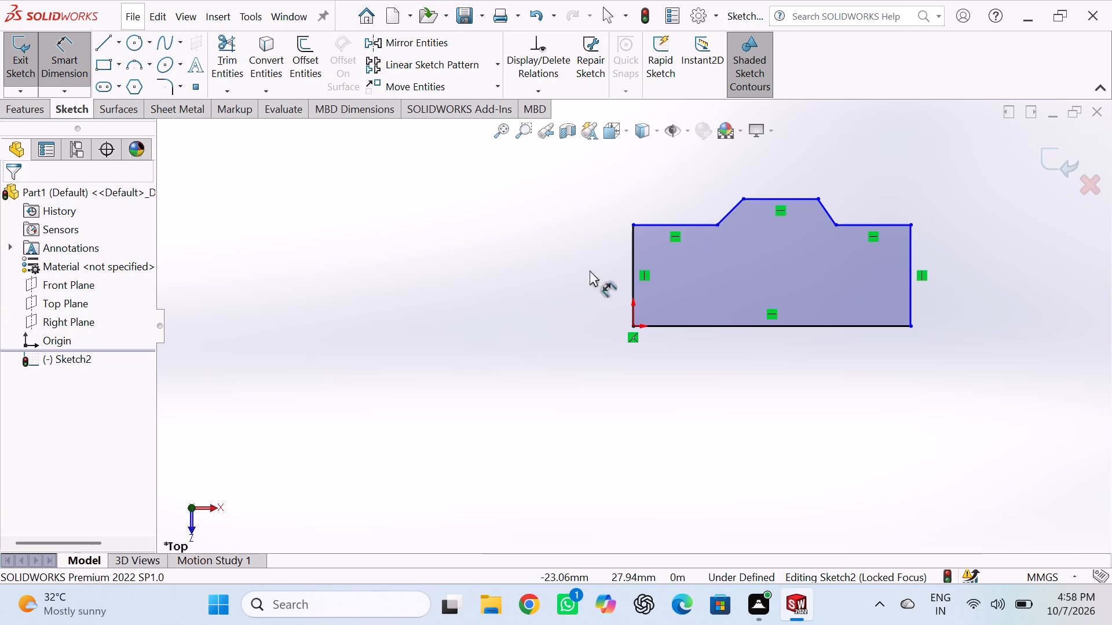
click(632, 280)
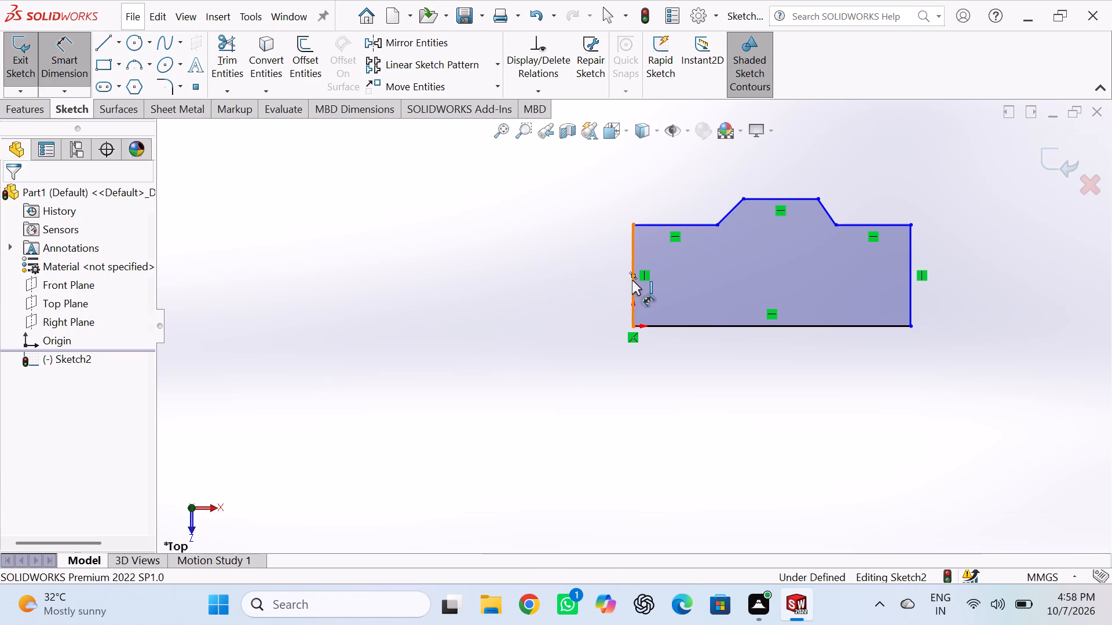
click(569, 282)
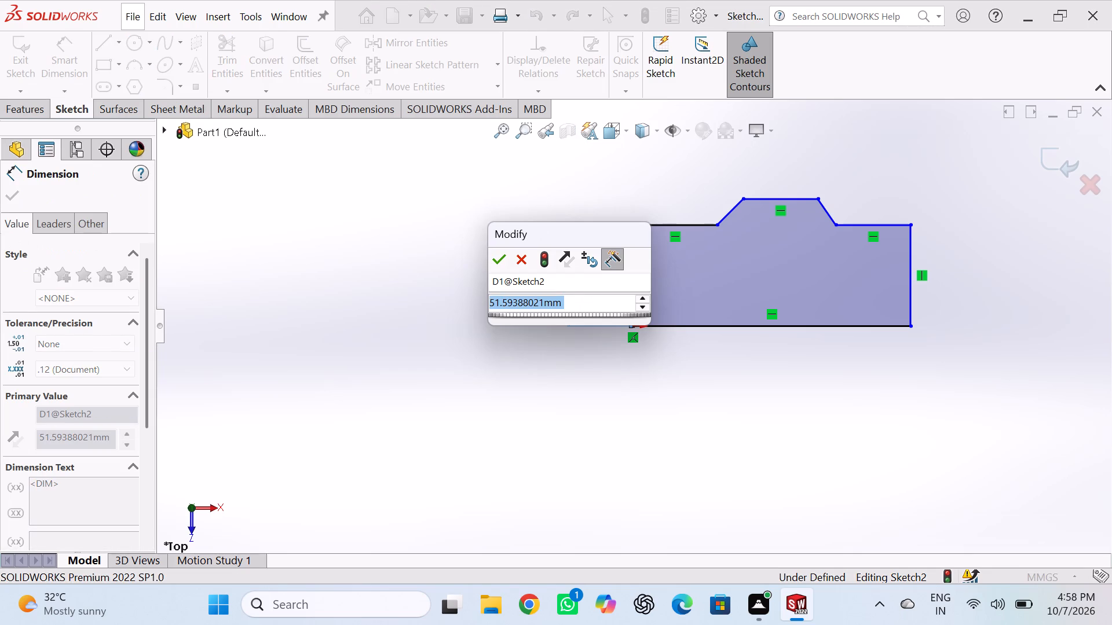
key(2)
text(00)
key(Return)
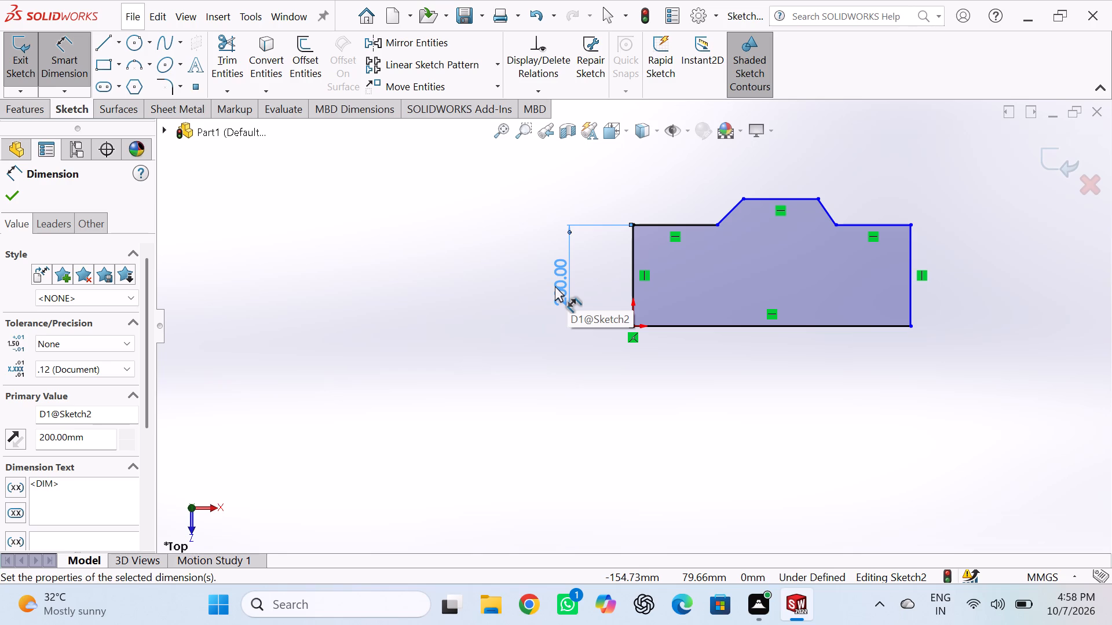
Dimension the upper horizontal edge between the origin-side vertical and the raised step to 110 mm.
click(678, 226)
click(670, 198)
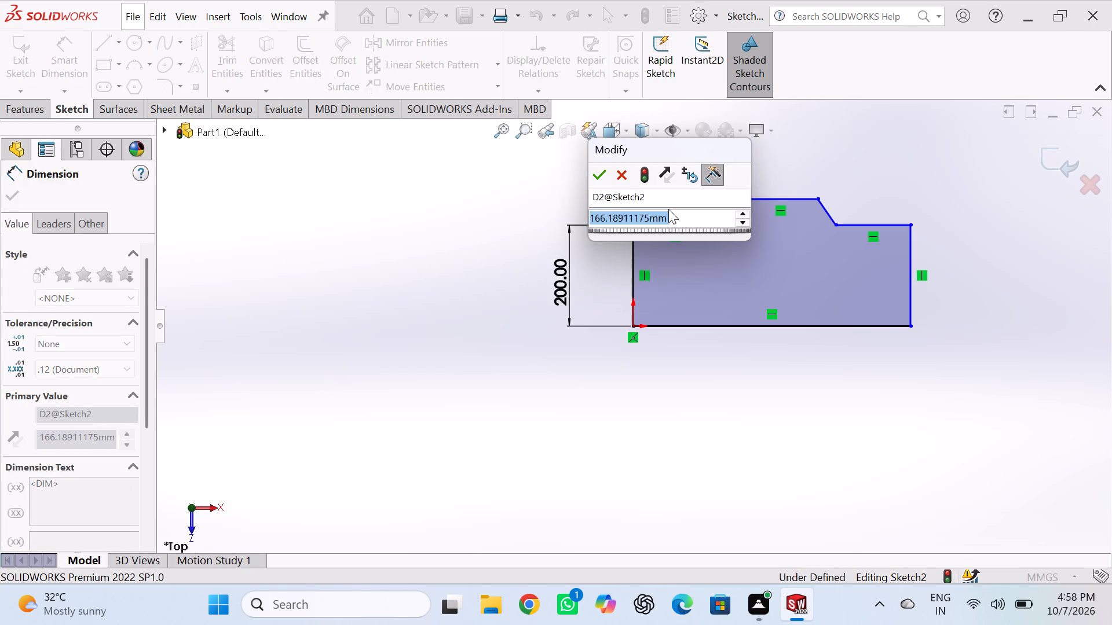
key(1)
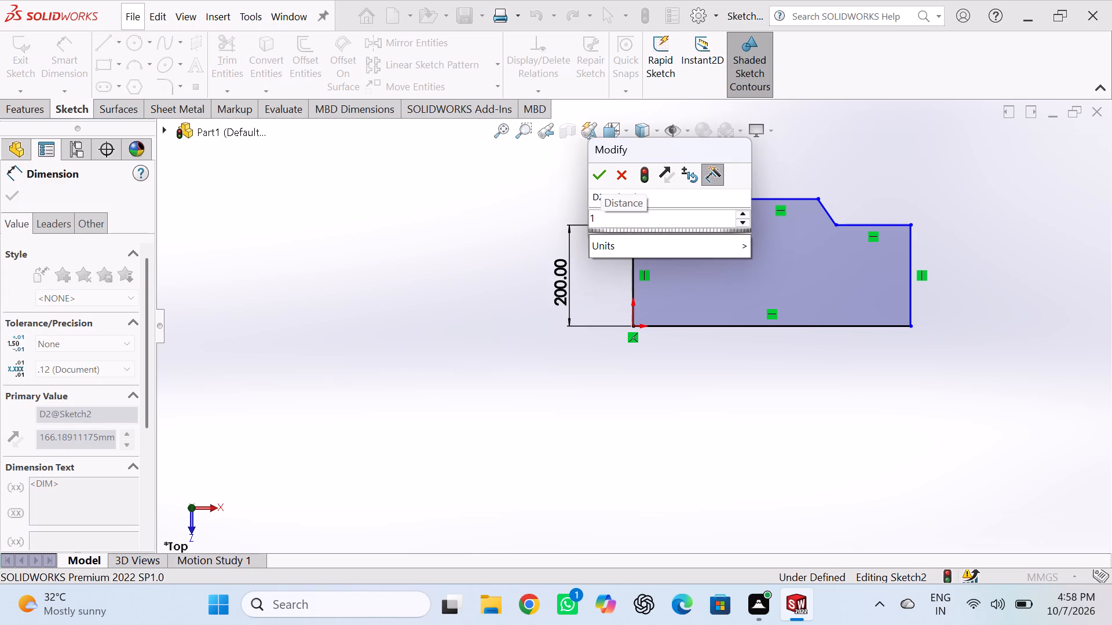
key(1)
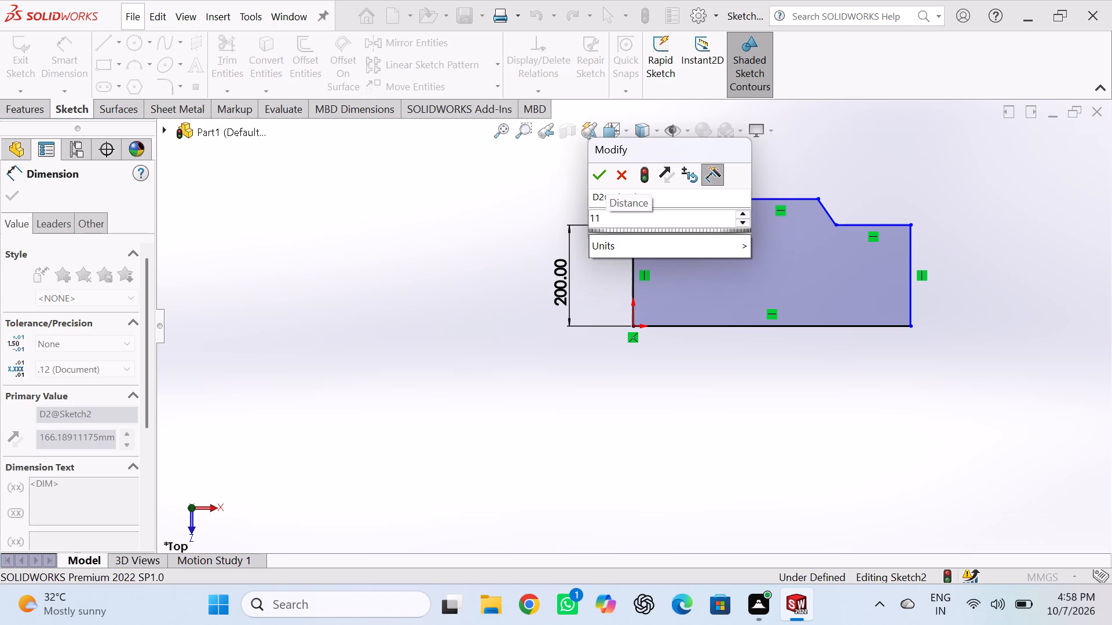
key(0)
key(Return)
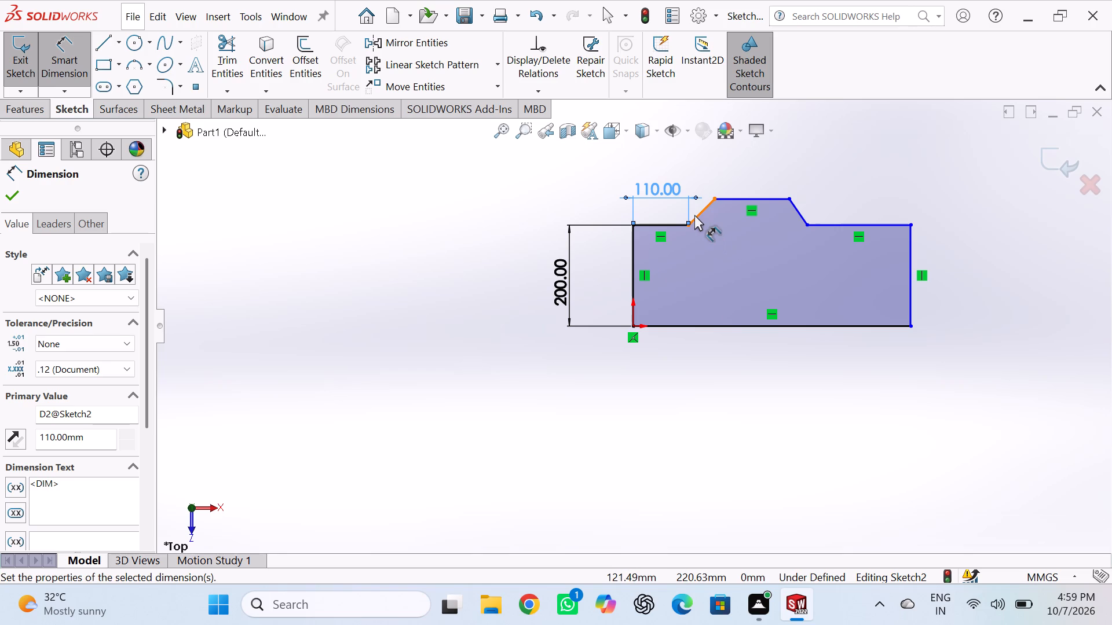
Dimension the profile's horizontal base line to 340 mm.
click(703, 323)
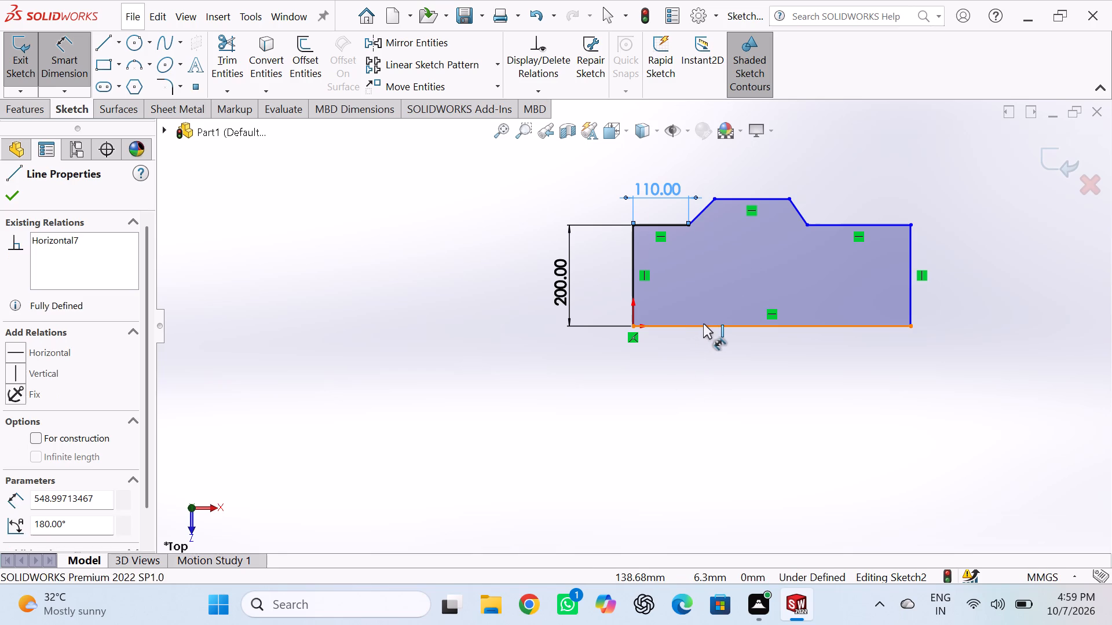
click(709, 367)
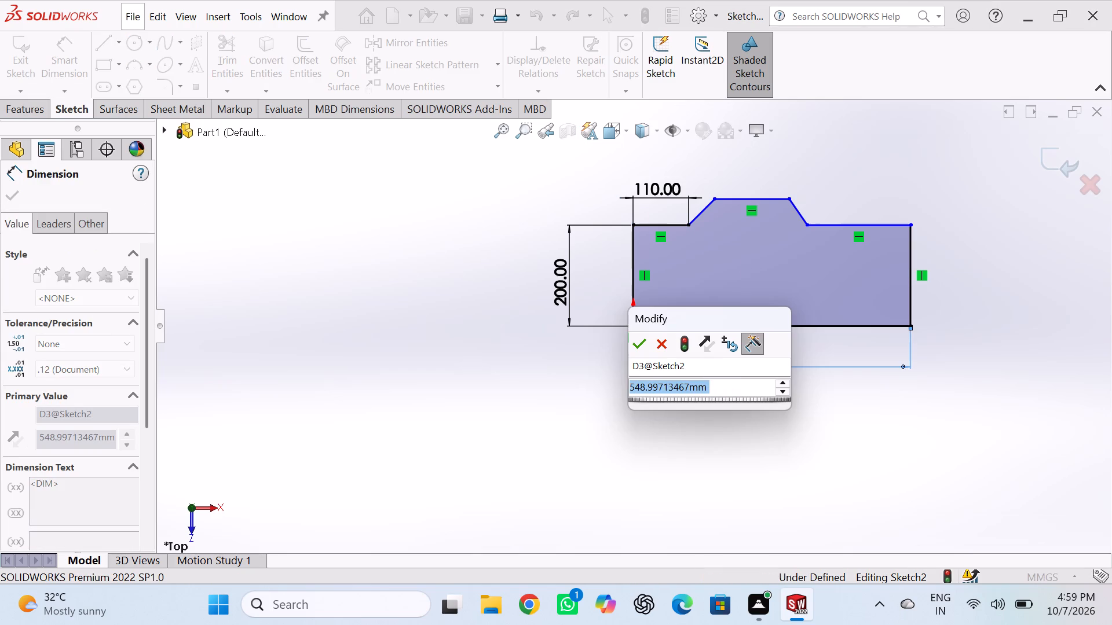
text(34)
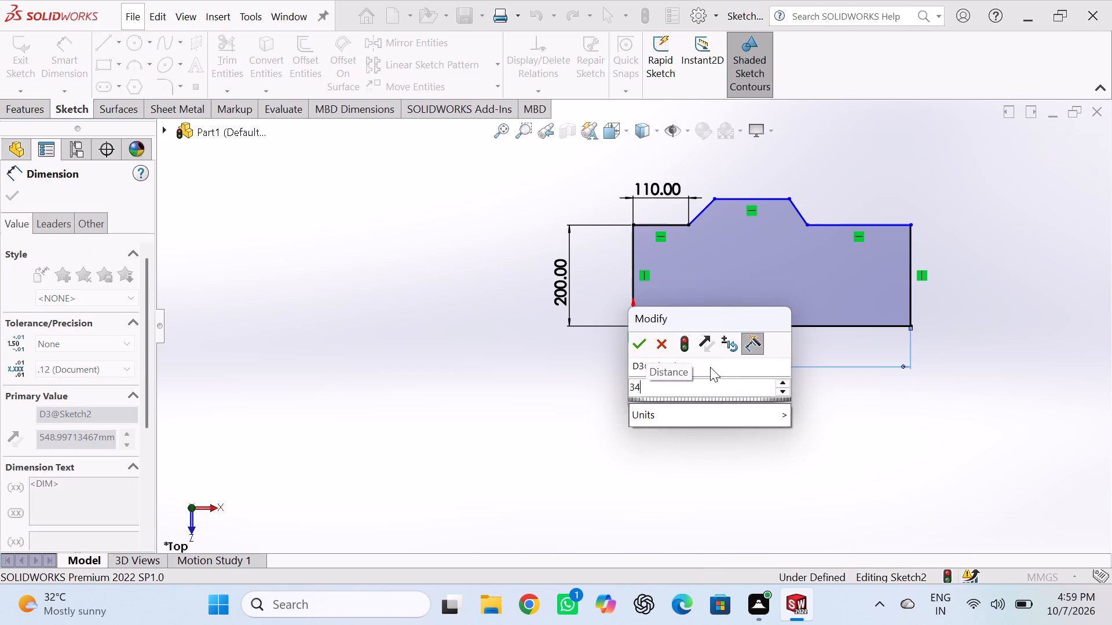
key(0)
key(Return)
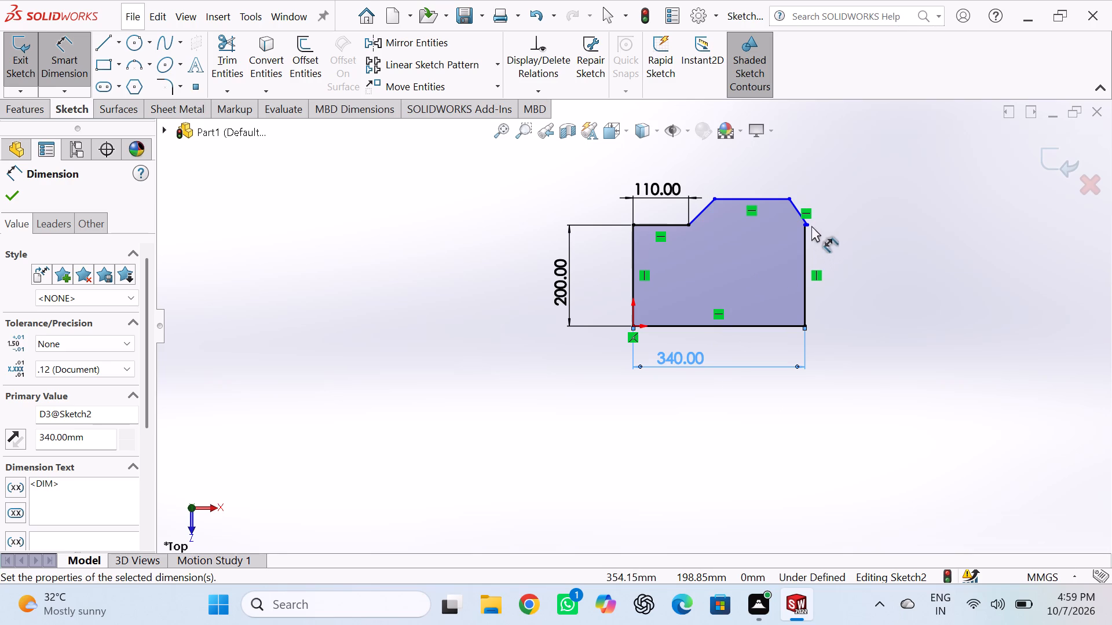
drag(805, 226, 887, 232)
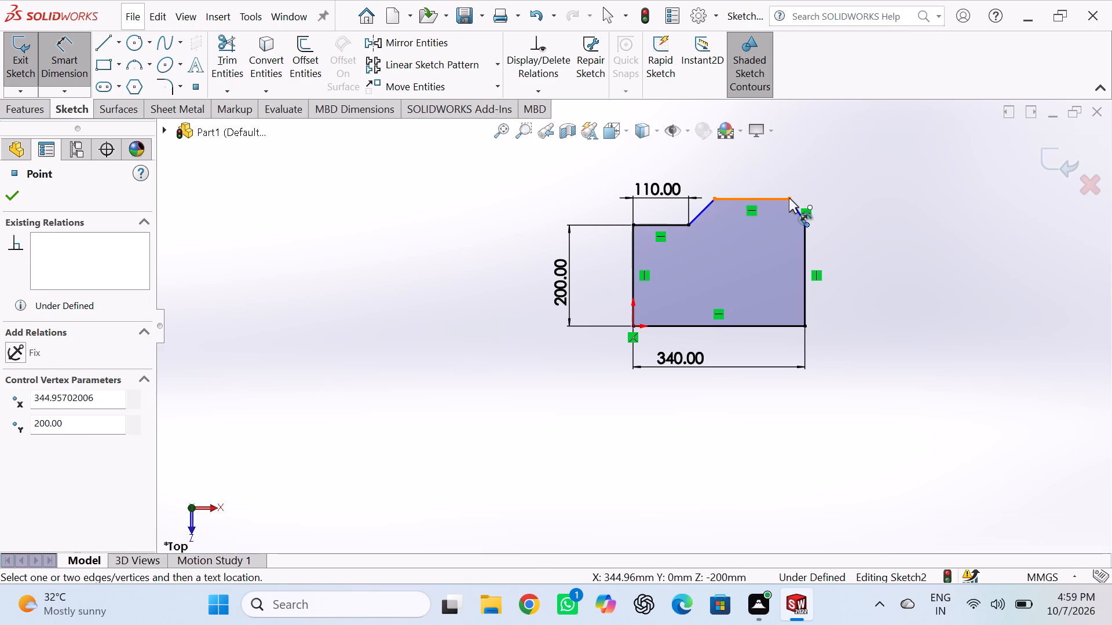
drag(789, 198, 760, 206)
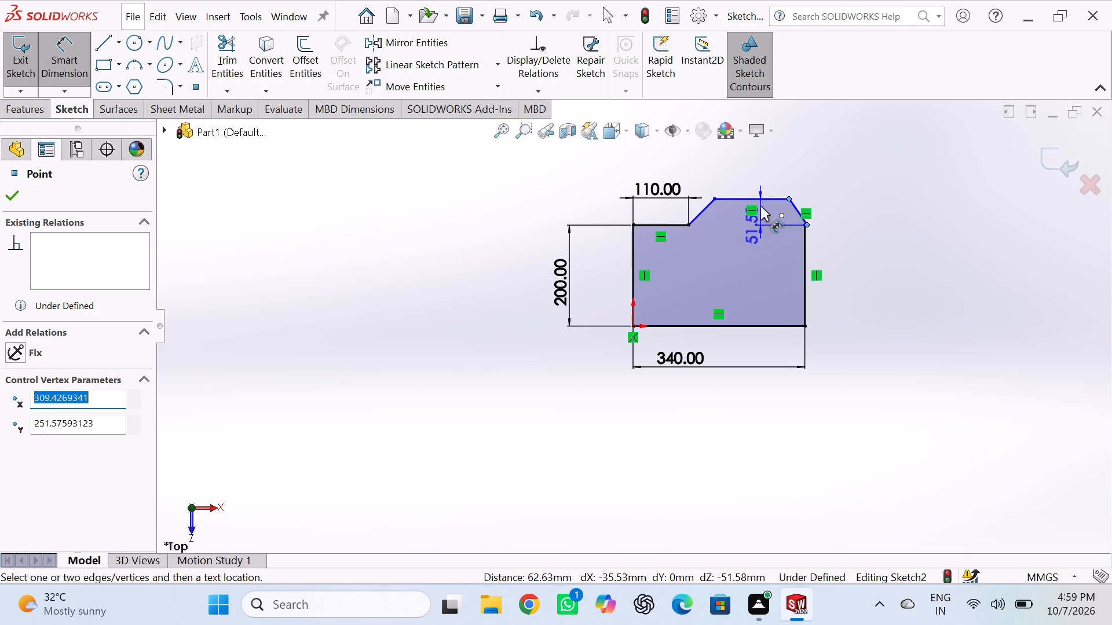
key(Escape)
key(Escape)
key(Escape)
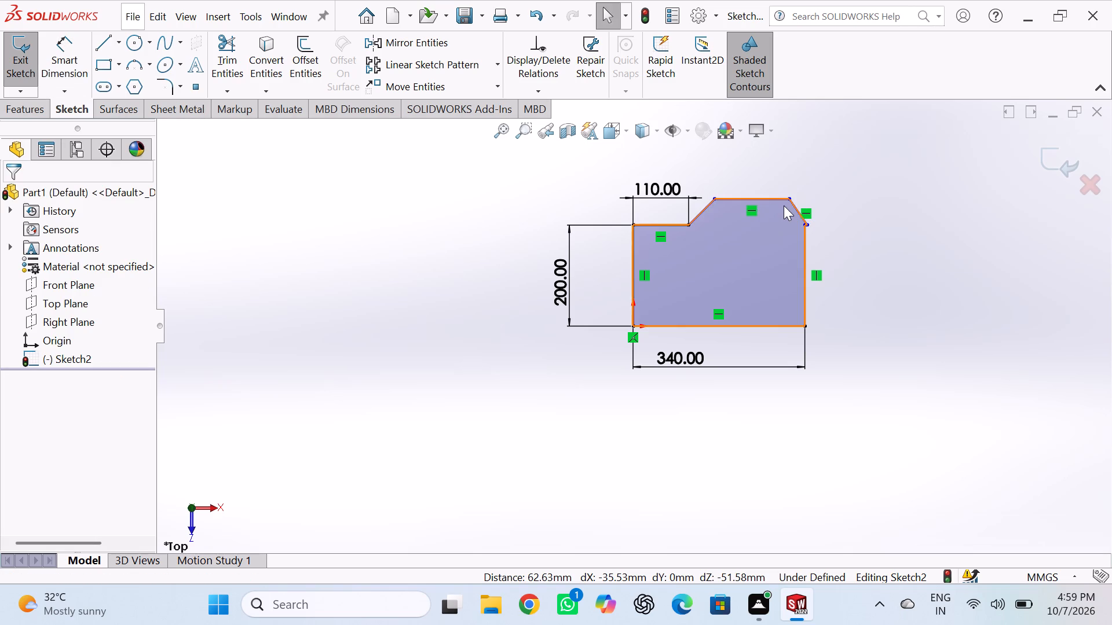
Reshape the raised step's far slope, moving its top corner to about (245, 248) mm and its bottom corner to about (281, 191) mm.
drag(789, 198, 759, 206)
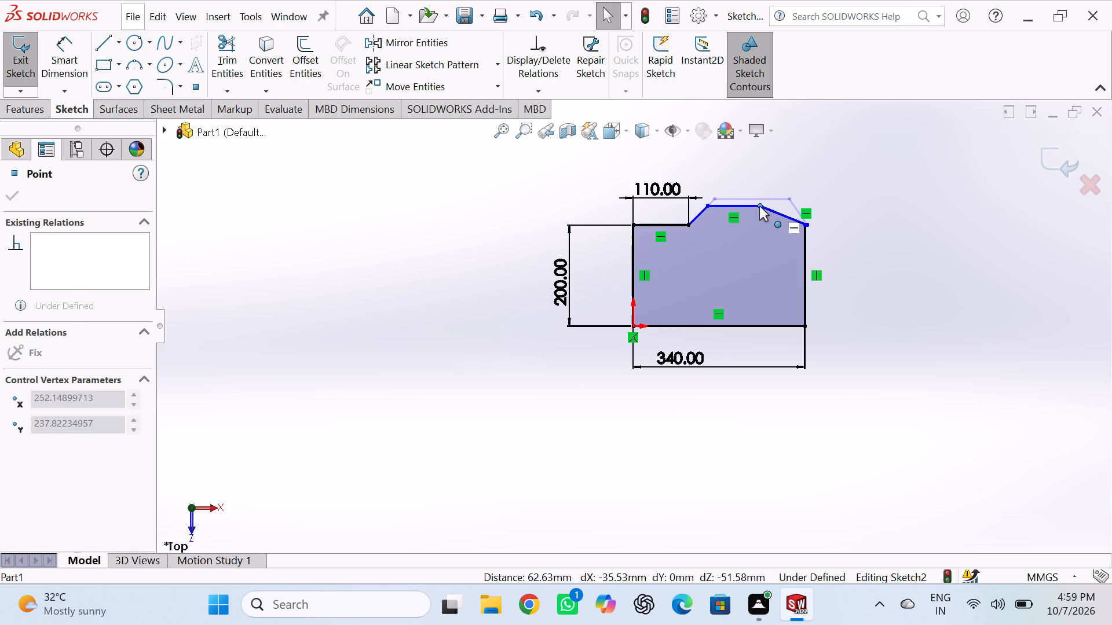
drag(759, 206, 757, 201)
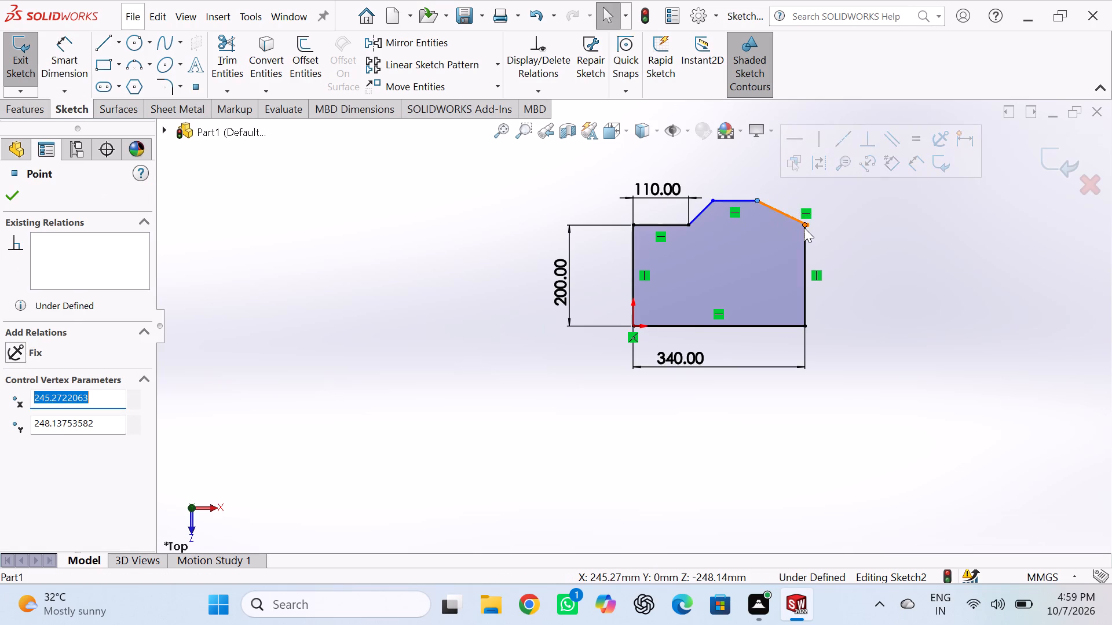
drag(807, 221, 787, 226)
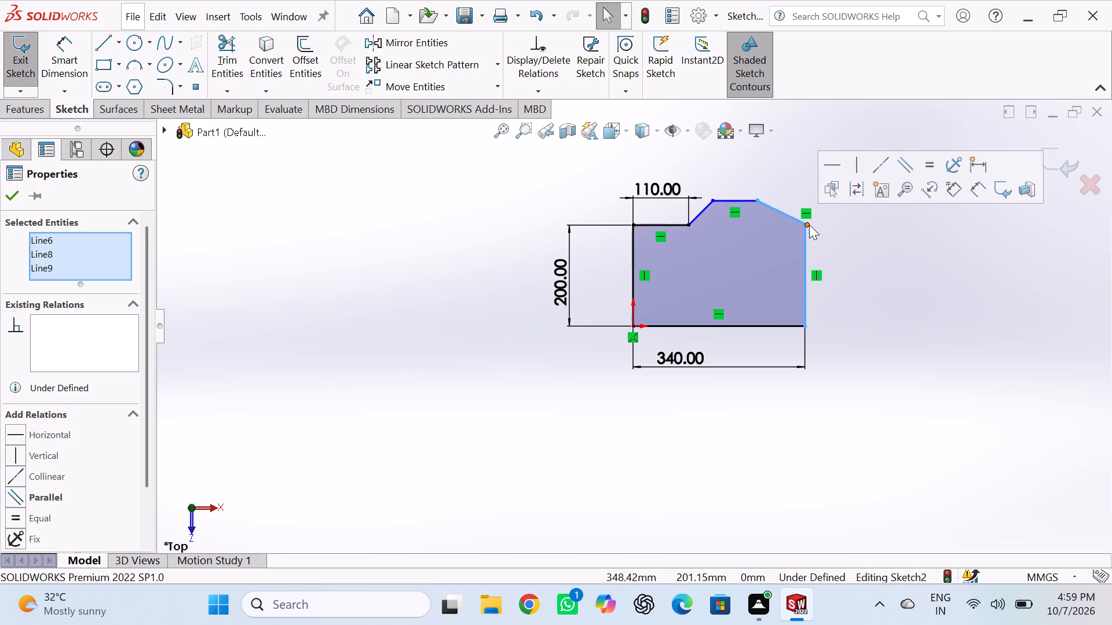
drag(807, 224, 775, 230)
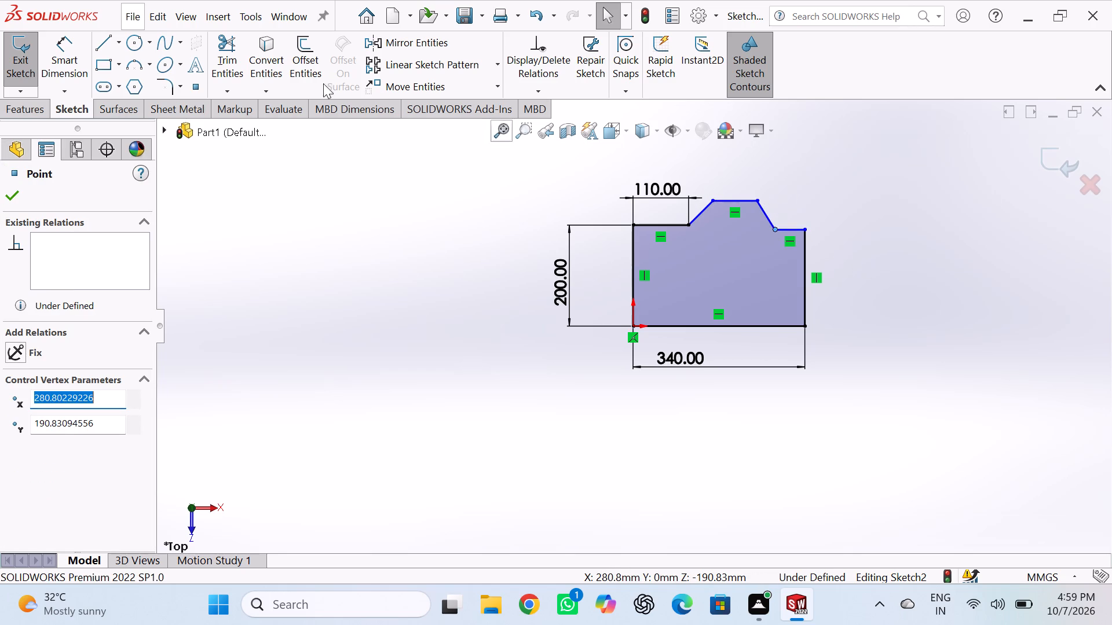
Add a 30 mm sketch fillet where the 110 mm edge meets the raised step's slope.
click(68, 57)
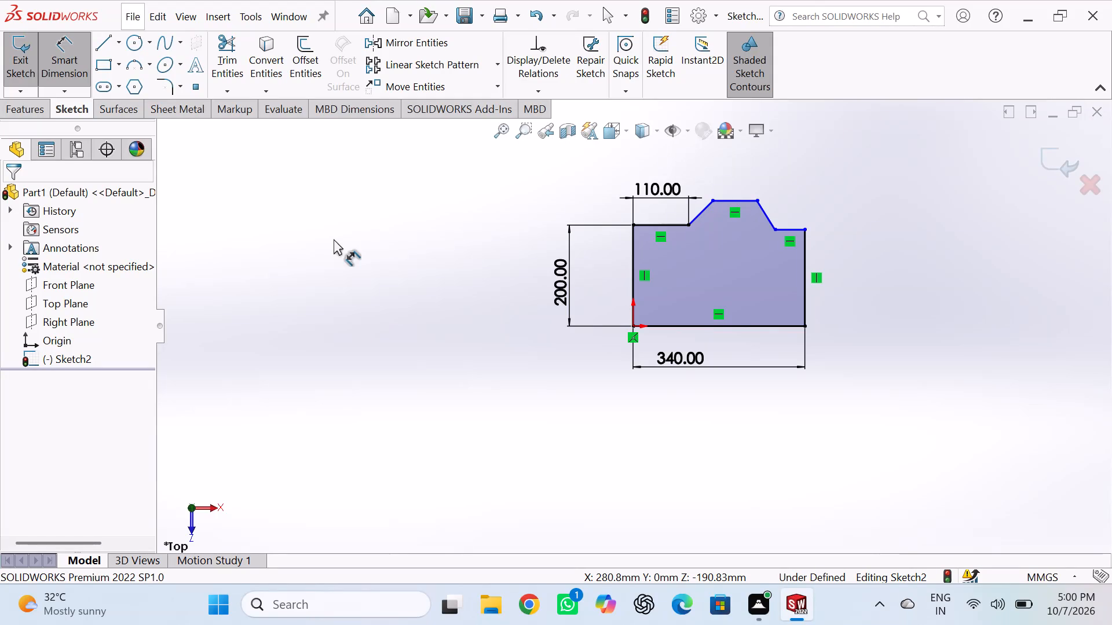
double_click(167, 82)
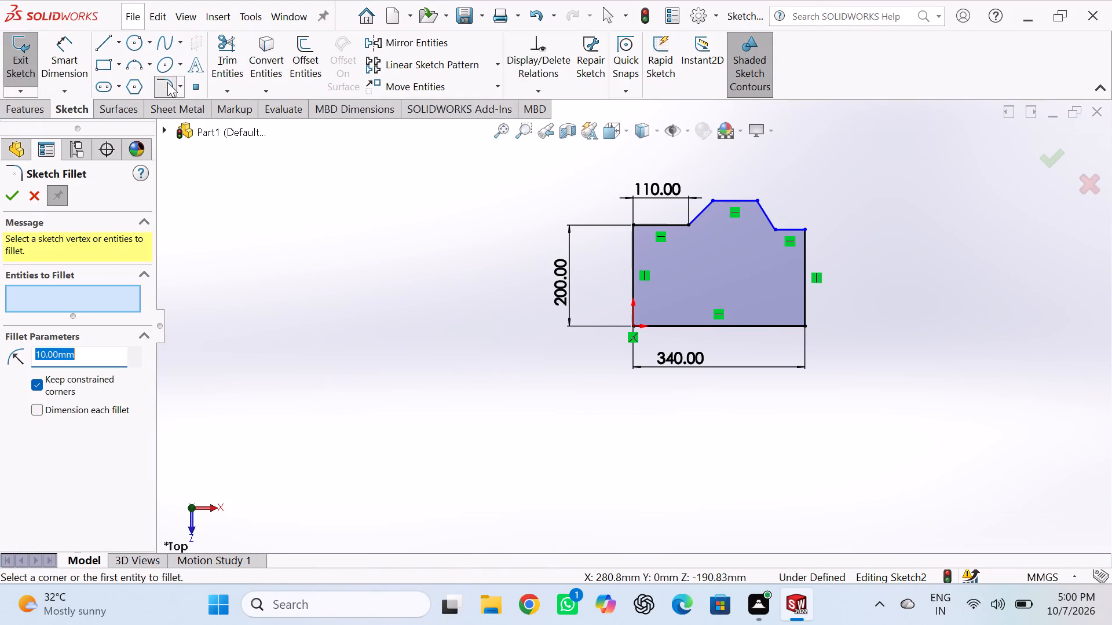
click(674, 225)
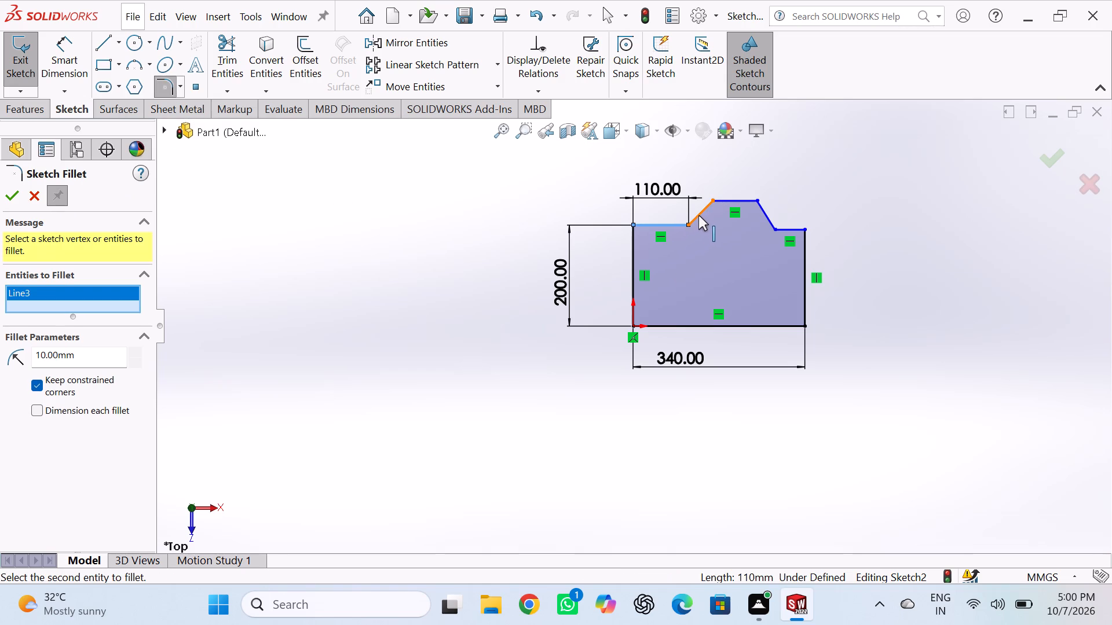
click(698, 215)
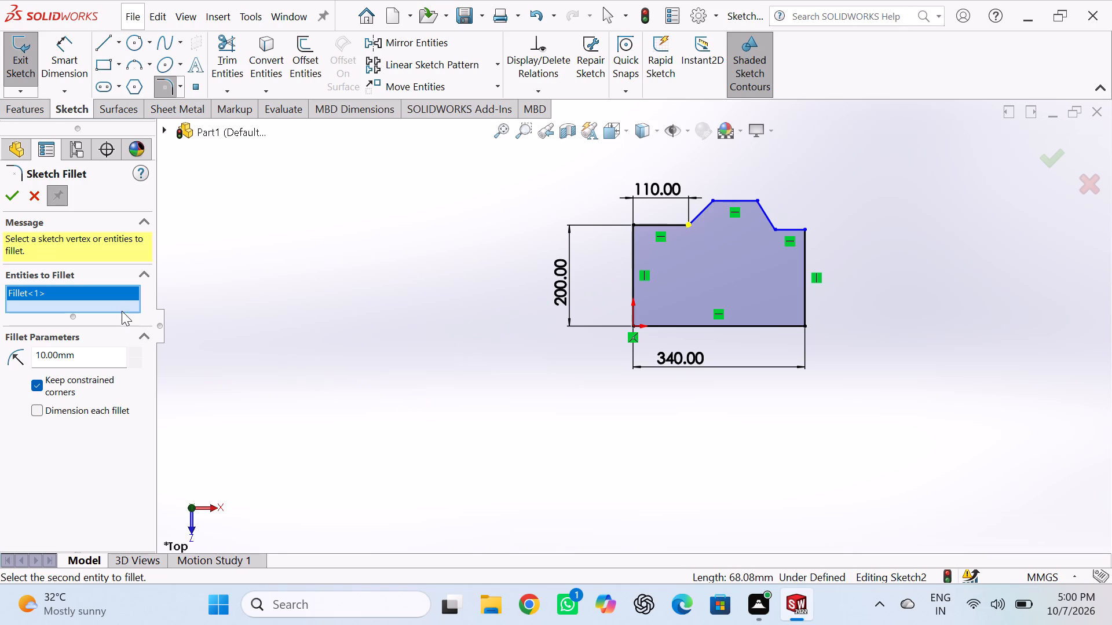
double_click(111, 355)
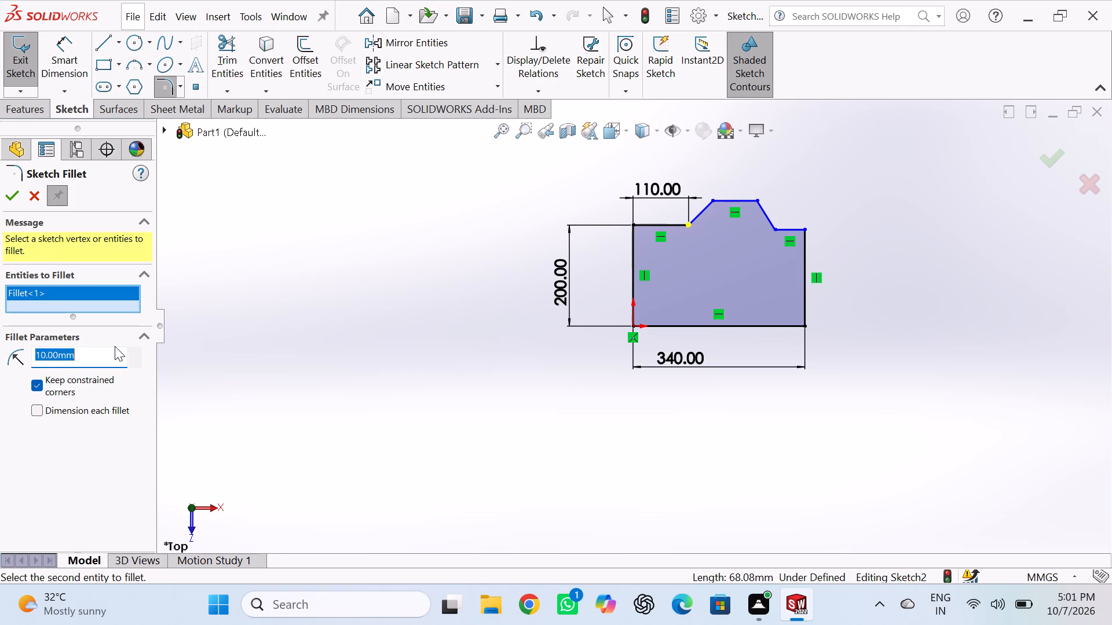
click(115, 346)
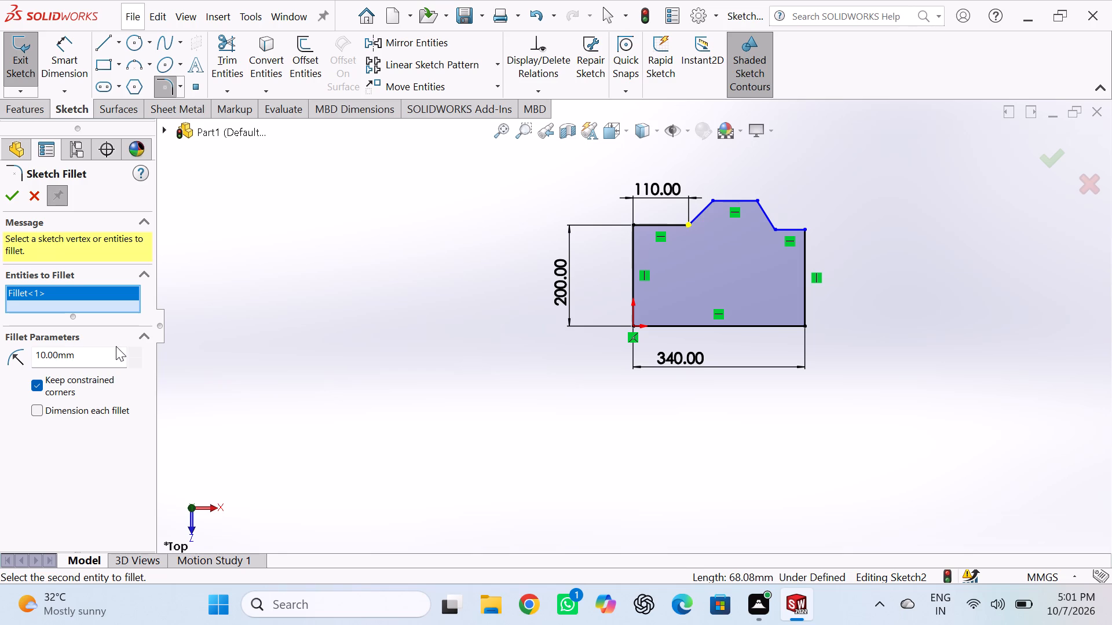
triple_click(117, 362)
double_click(117, 362)
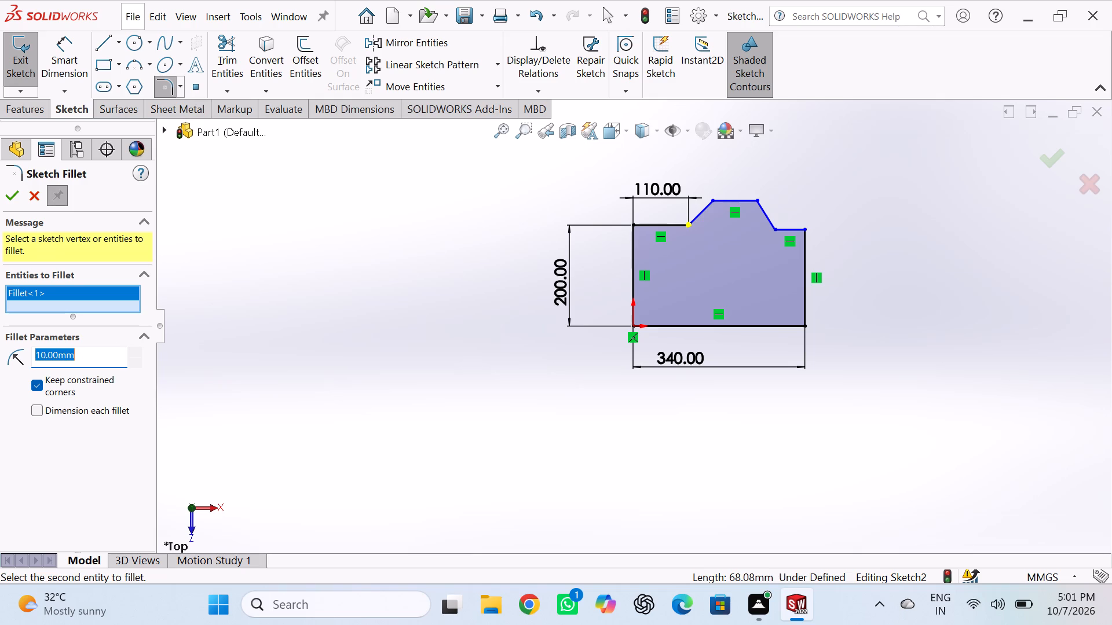
key(3)
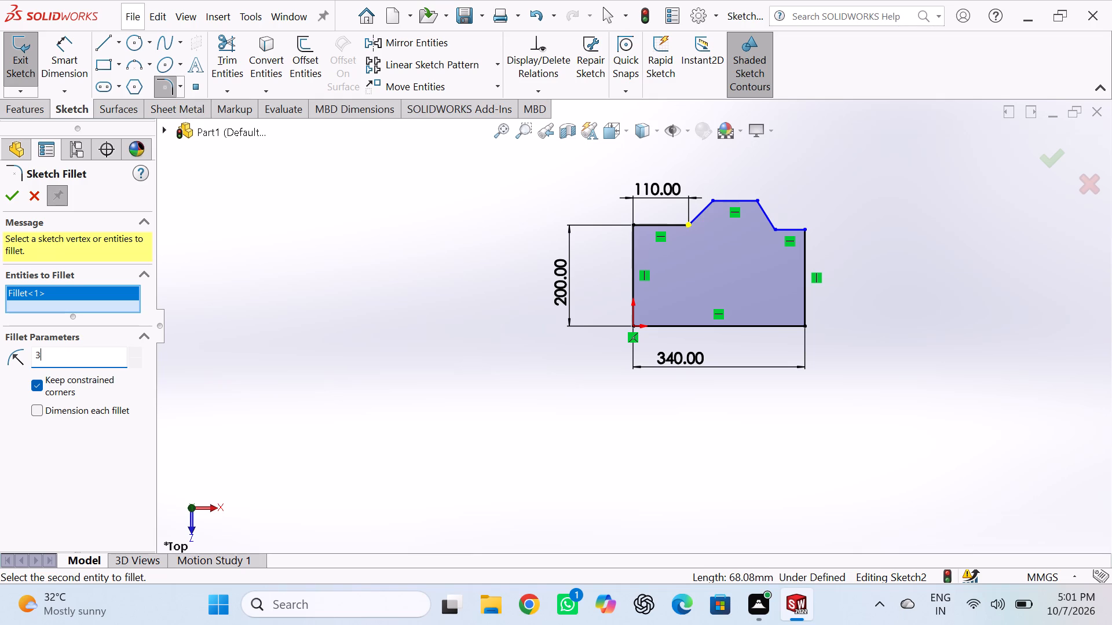
key(0)
key(Return)
click(11, 199)
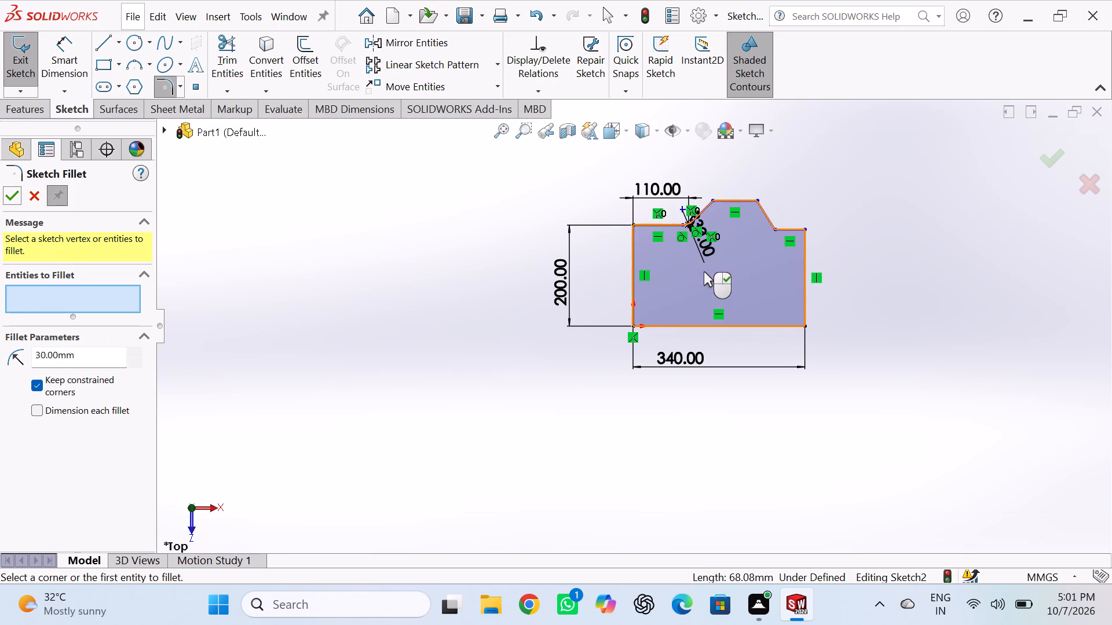
drag(701, 246, 731, 324)
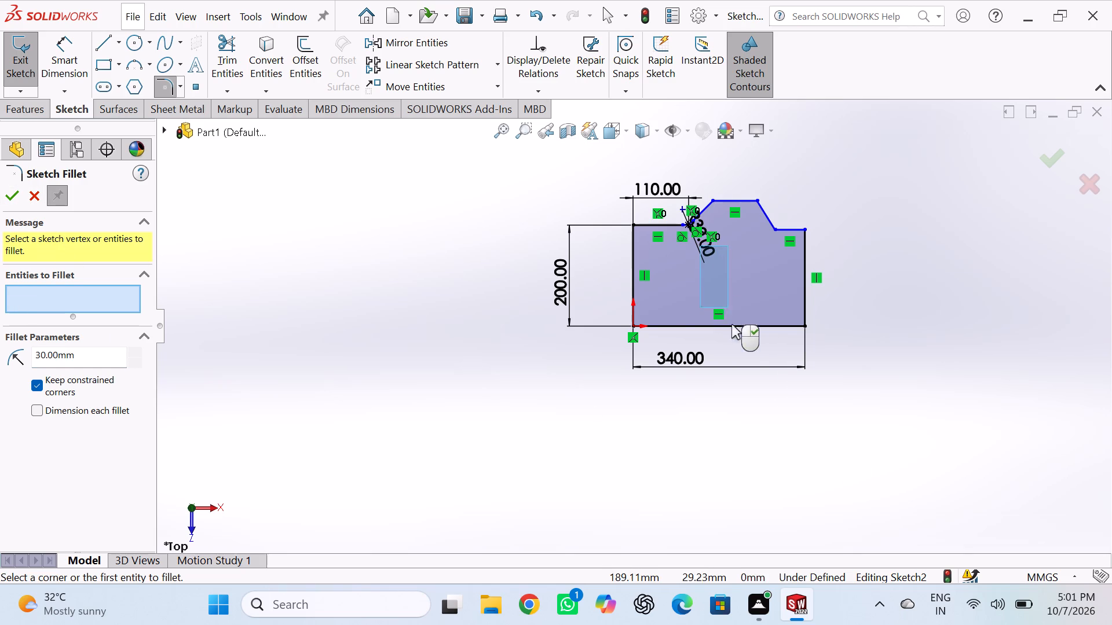
drag(731, 324, 736, 337)
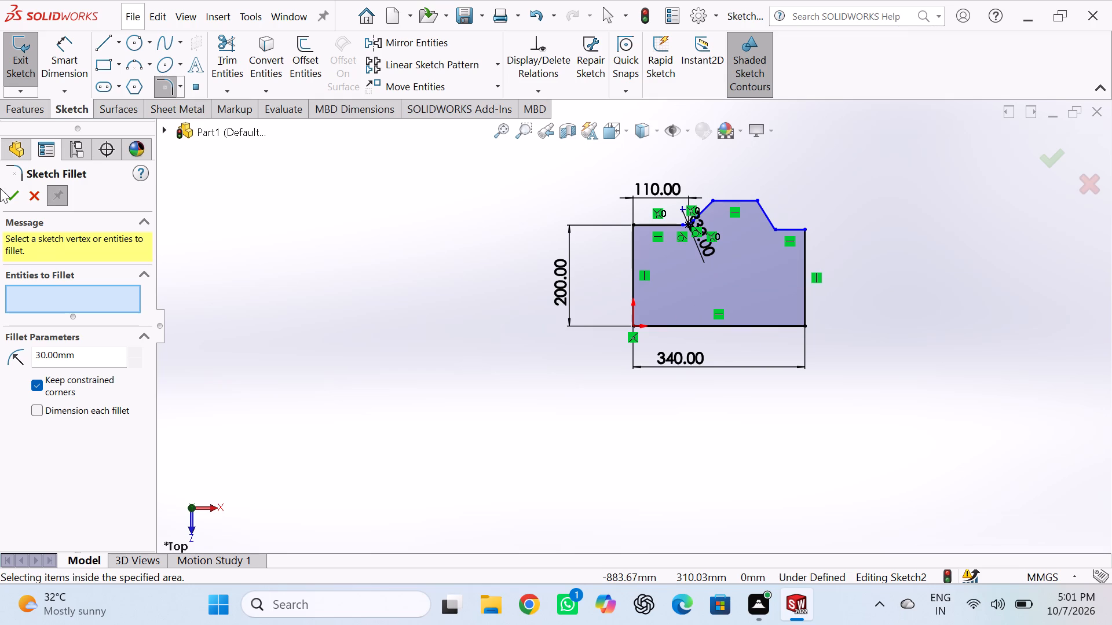
click(8, 192)
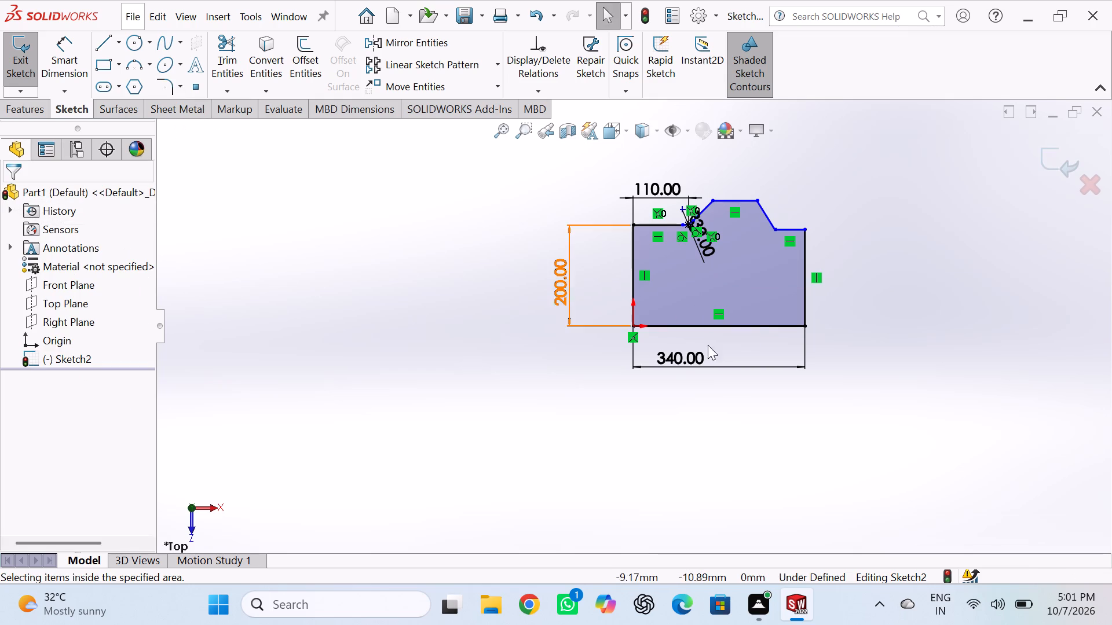
Add a 40 mm sketch fillet at the raised step's top corner nearer the origin, between the slope and the top edge.
scroll(695, 231, down, 8)
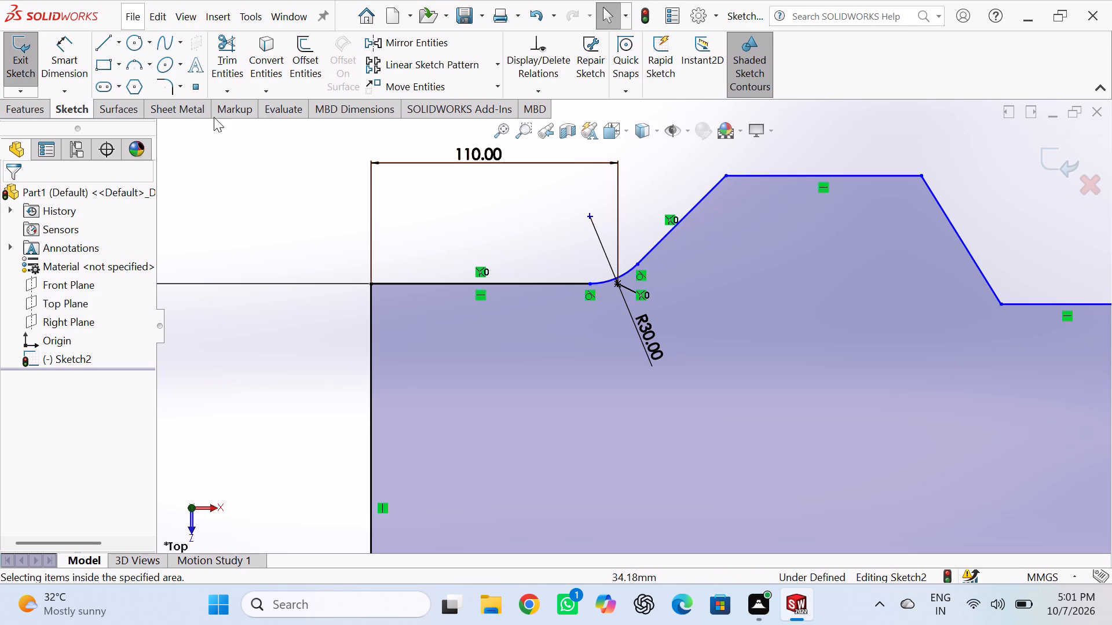
click(160, 83)
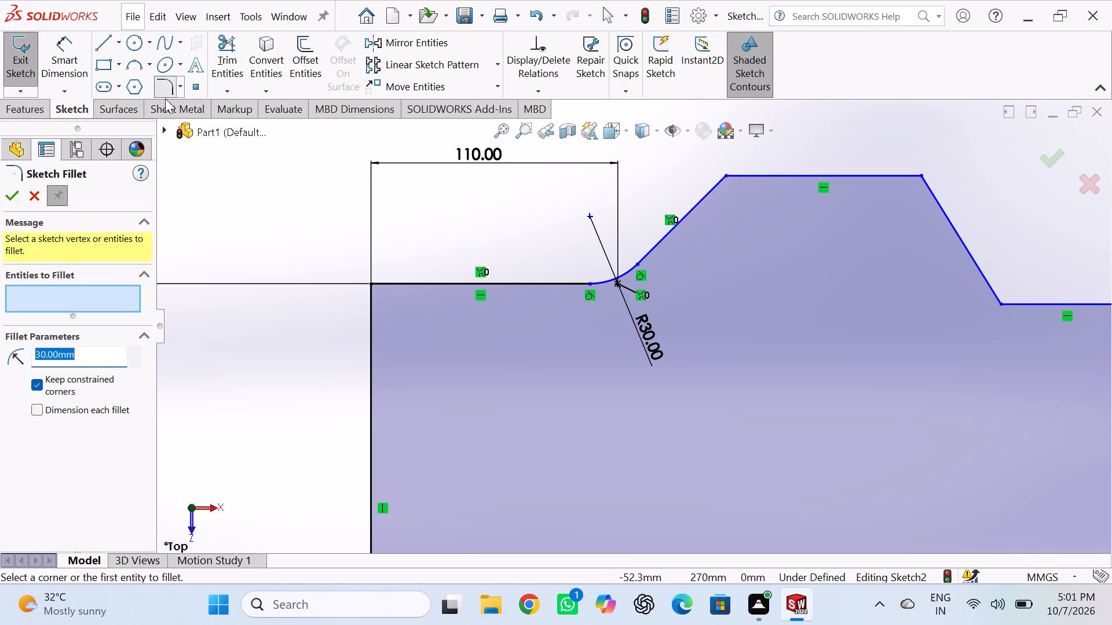
click(708, 192)
click(747, 172)
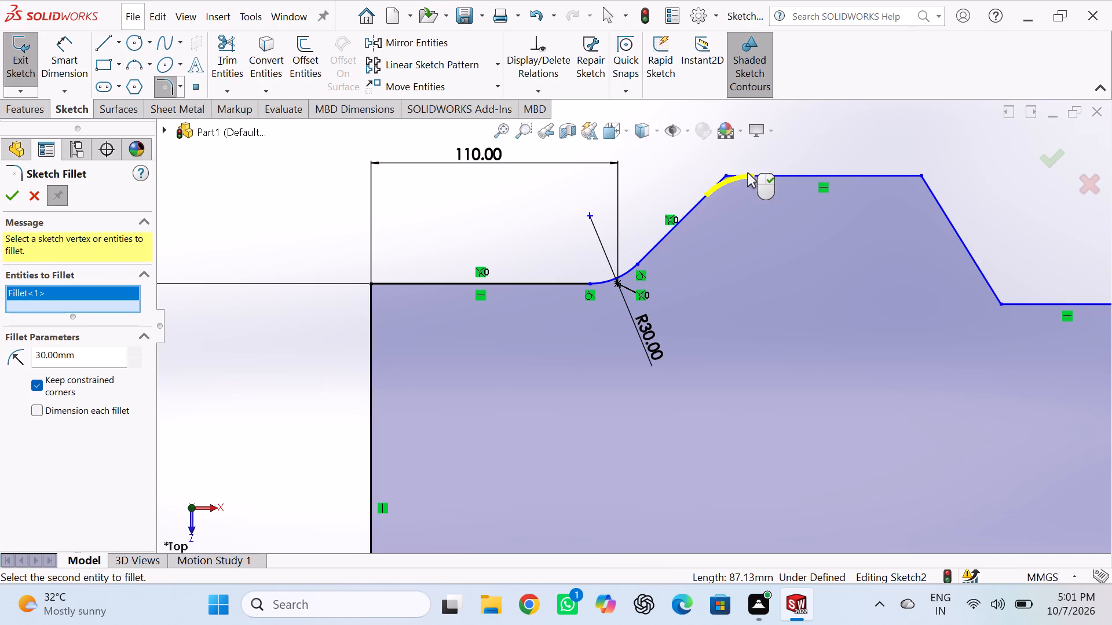
double_click(90, 356)
key(4)
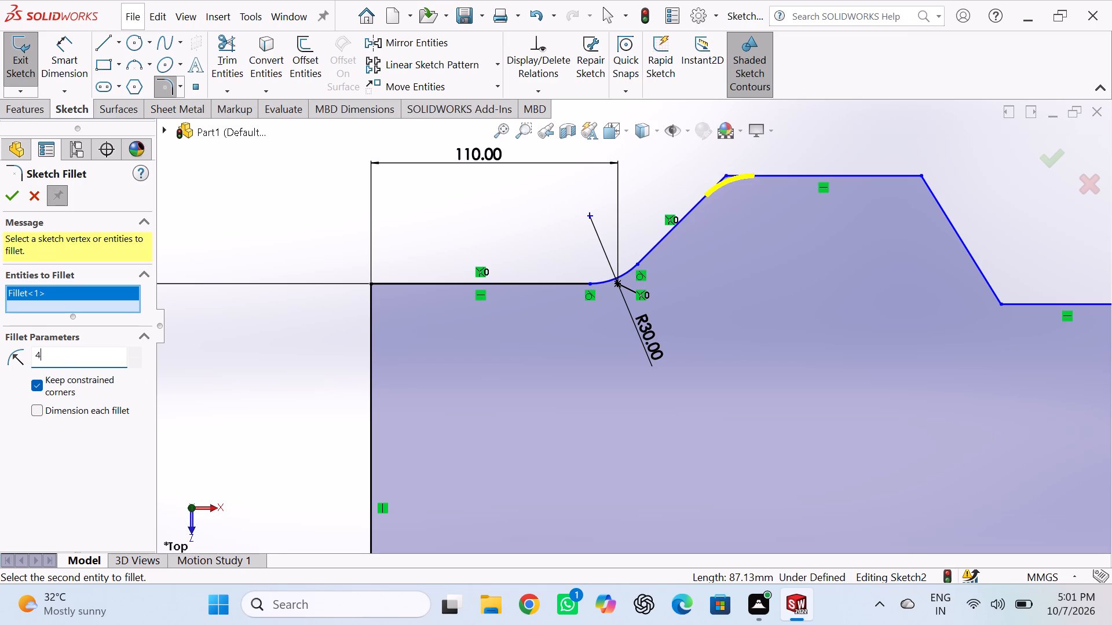
key(0)
key(Return)
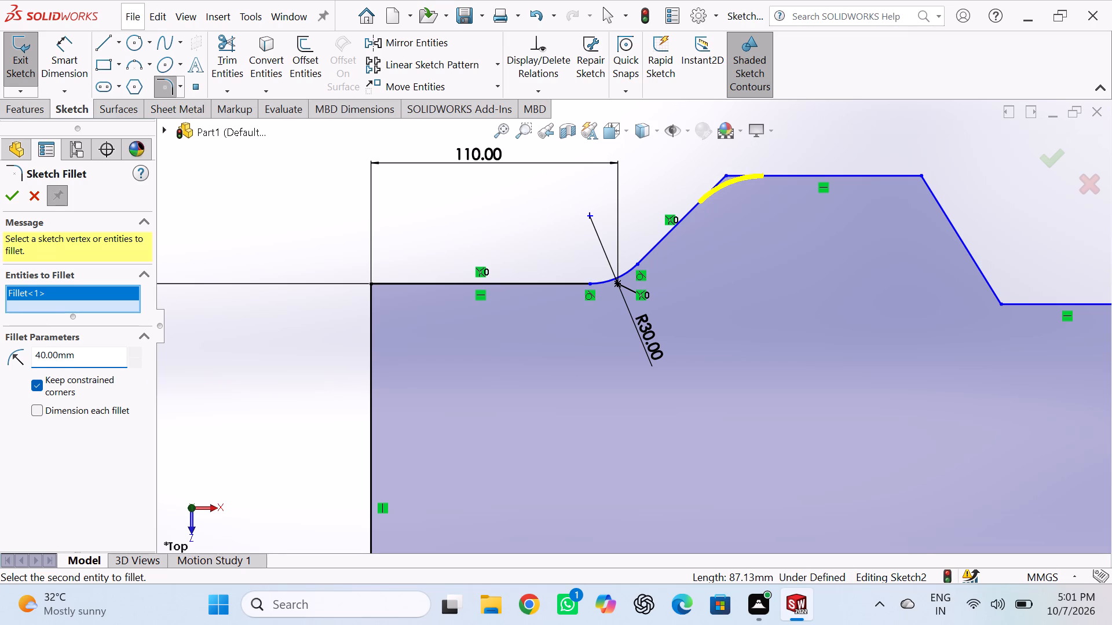
click(9, 194)
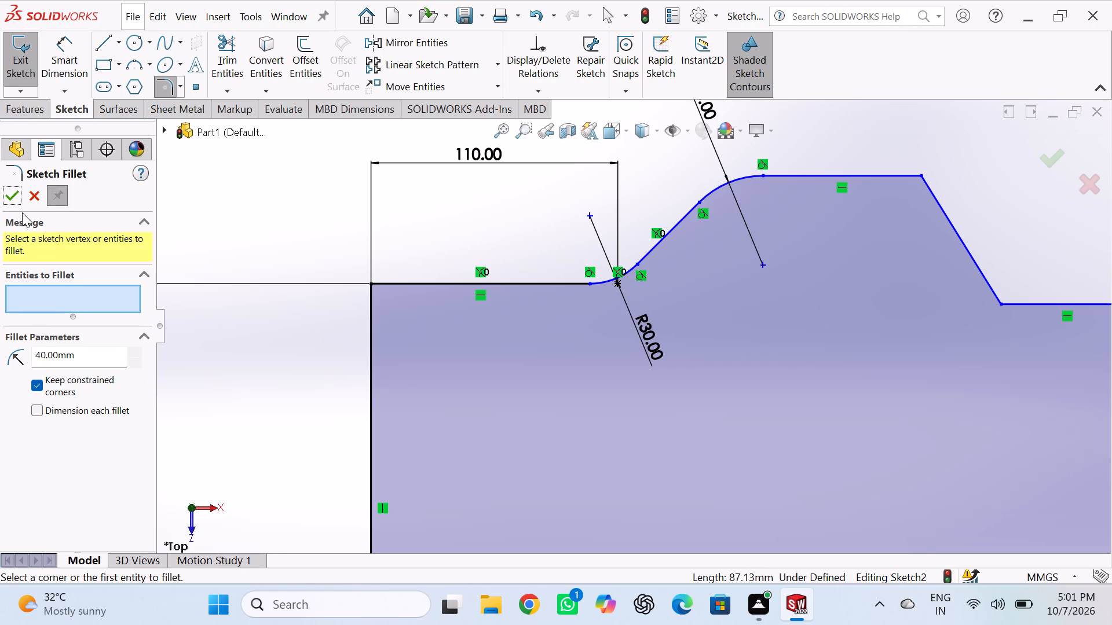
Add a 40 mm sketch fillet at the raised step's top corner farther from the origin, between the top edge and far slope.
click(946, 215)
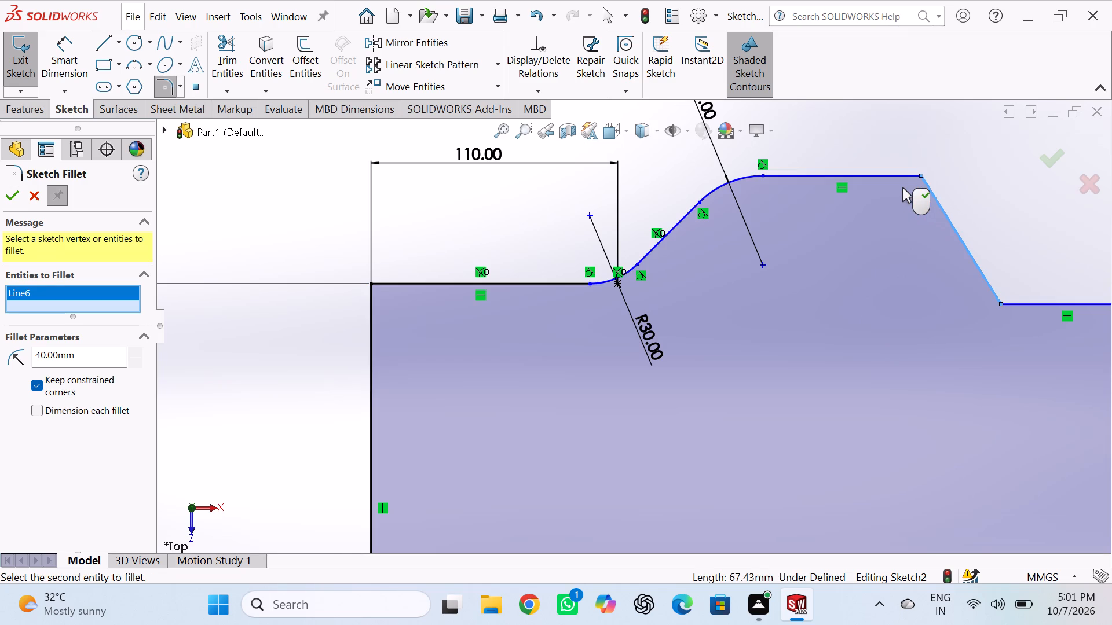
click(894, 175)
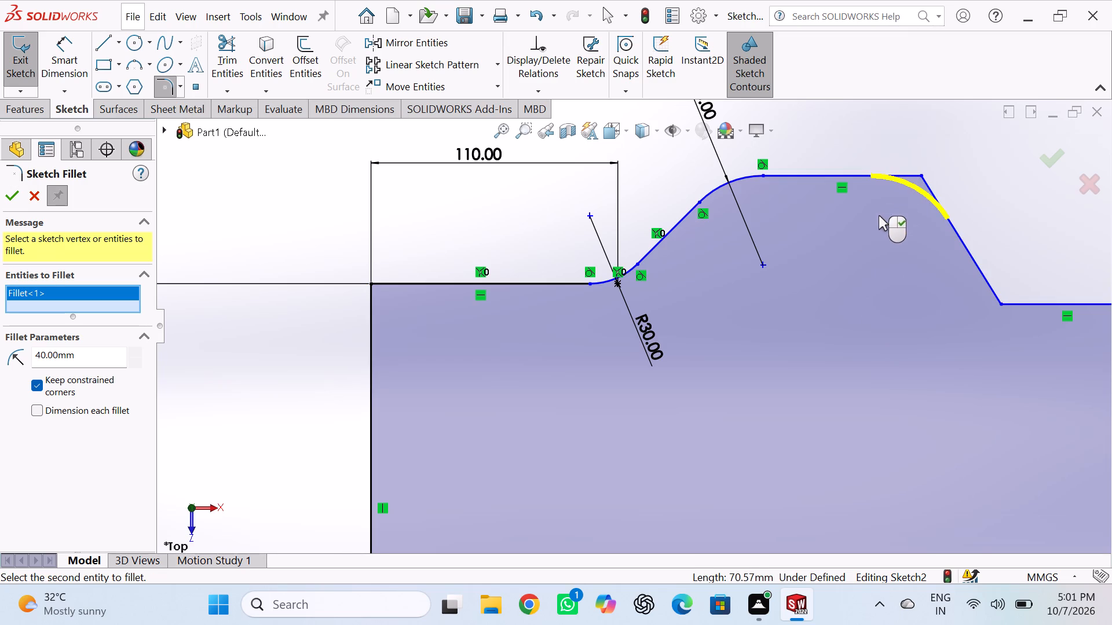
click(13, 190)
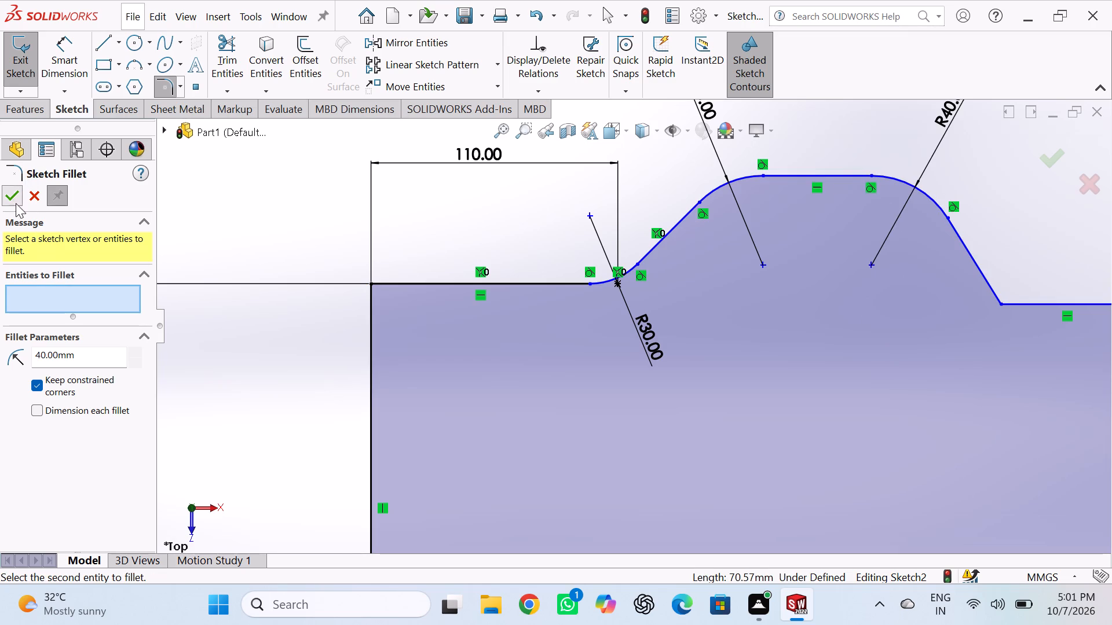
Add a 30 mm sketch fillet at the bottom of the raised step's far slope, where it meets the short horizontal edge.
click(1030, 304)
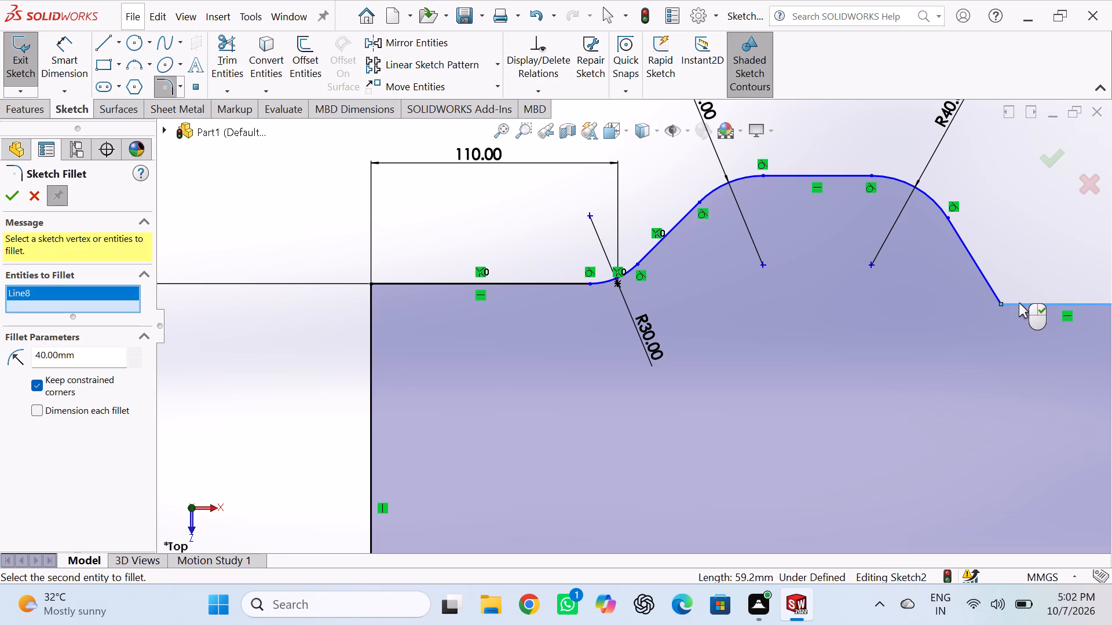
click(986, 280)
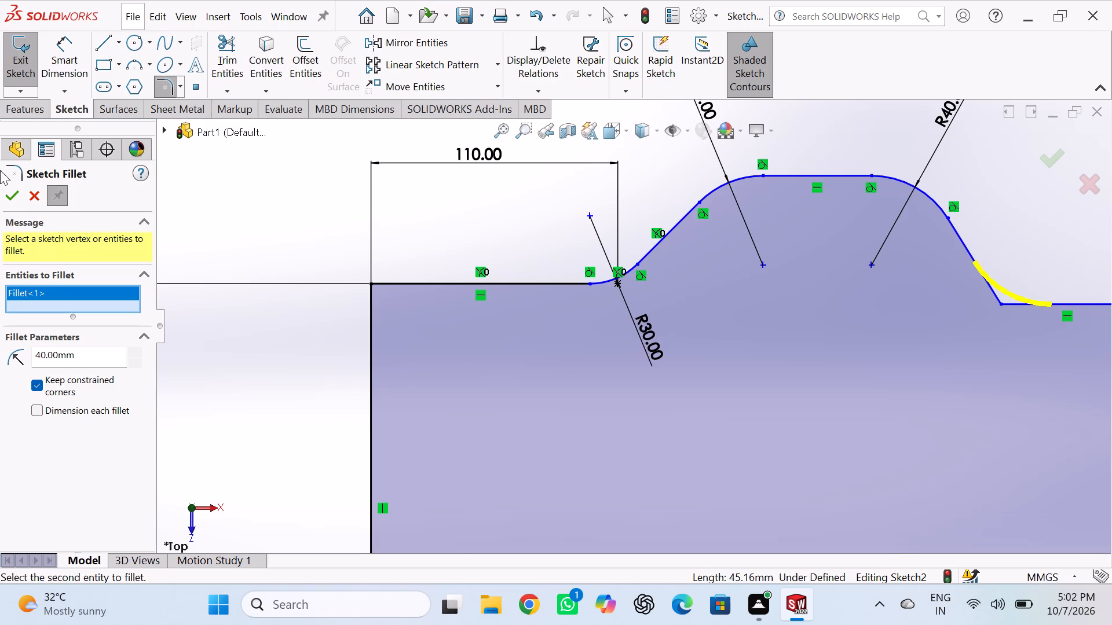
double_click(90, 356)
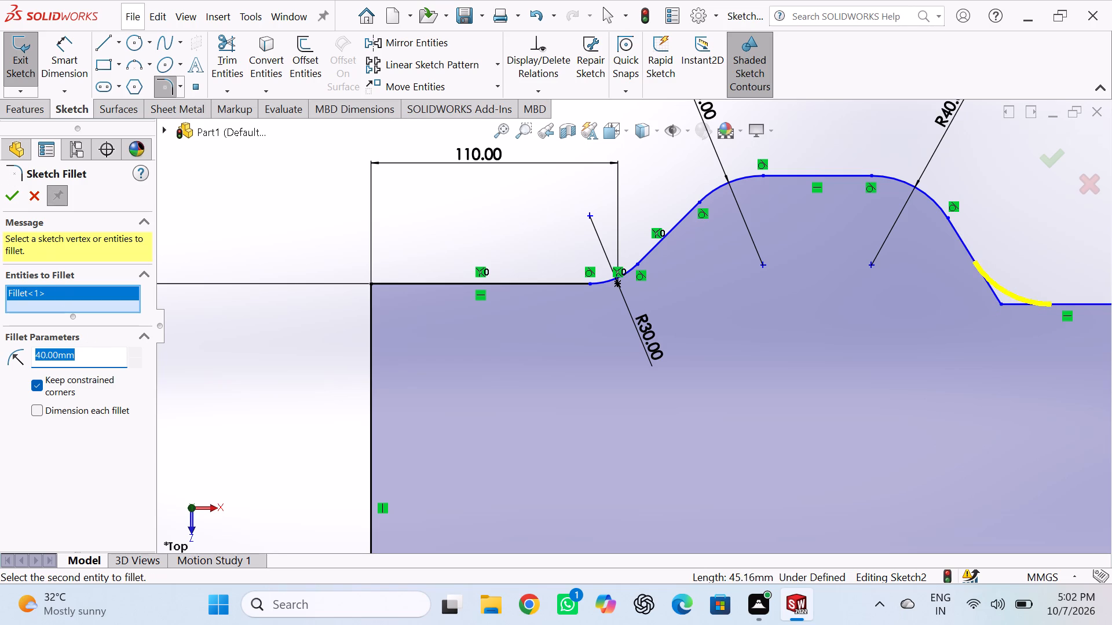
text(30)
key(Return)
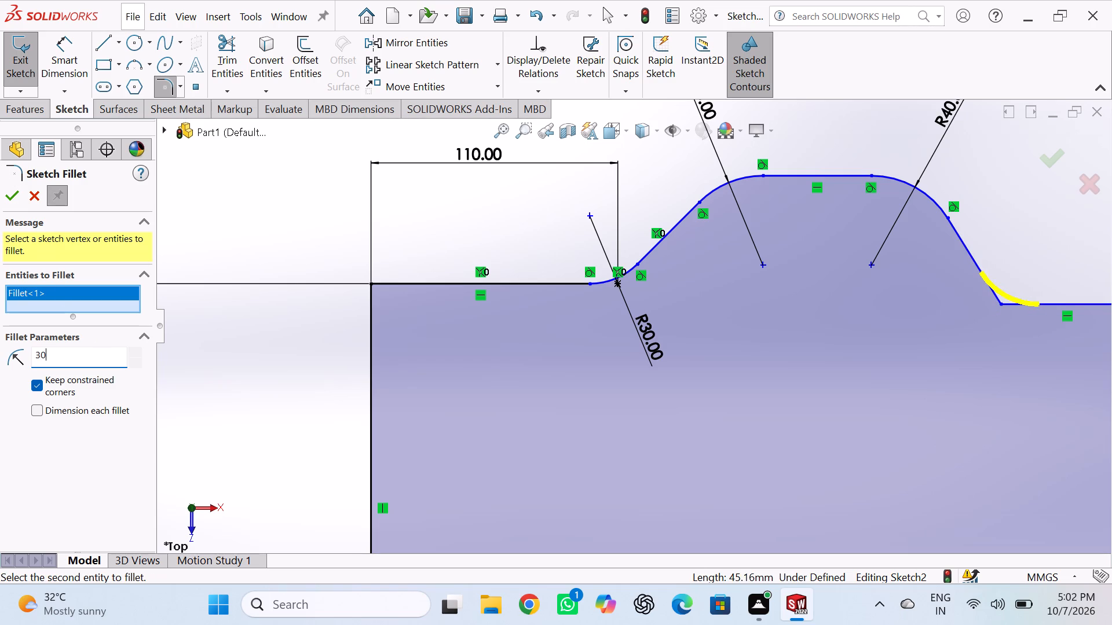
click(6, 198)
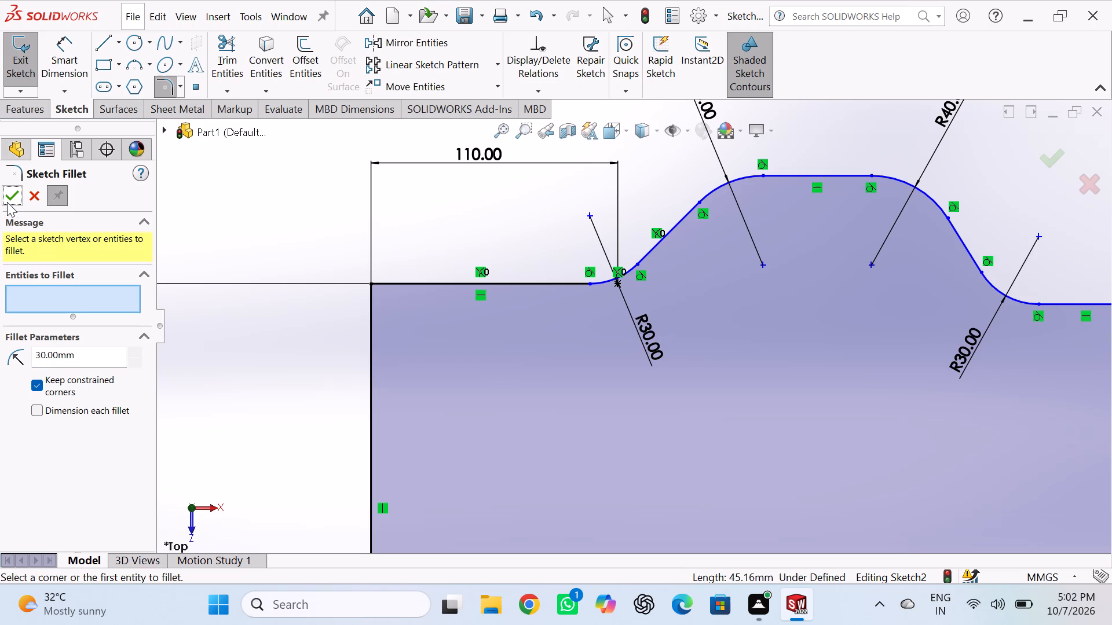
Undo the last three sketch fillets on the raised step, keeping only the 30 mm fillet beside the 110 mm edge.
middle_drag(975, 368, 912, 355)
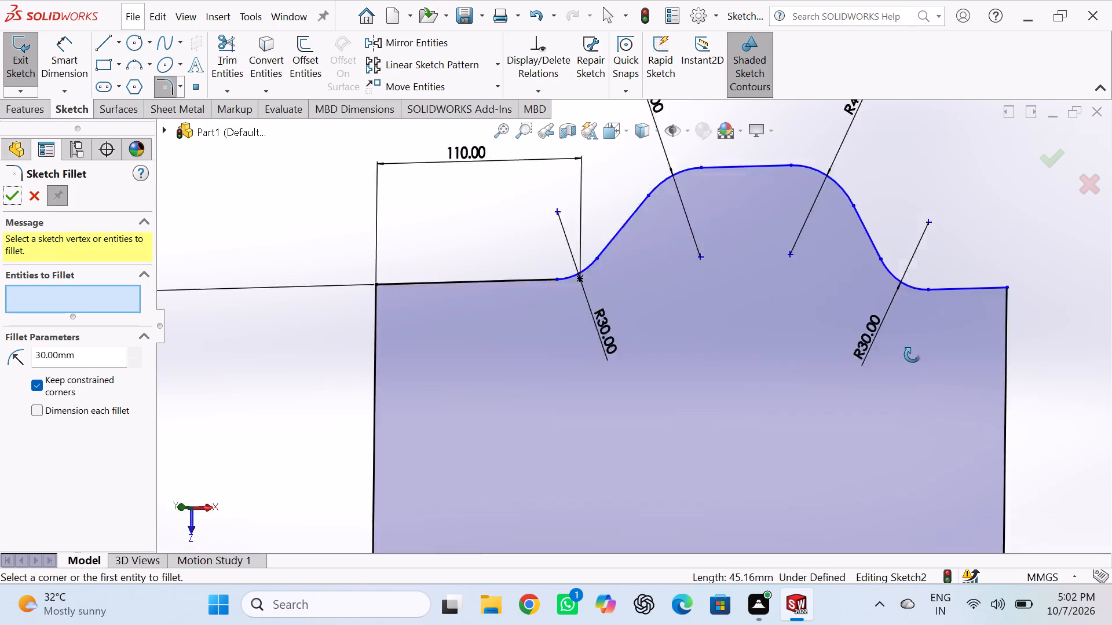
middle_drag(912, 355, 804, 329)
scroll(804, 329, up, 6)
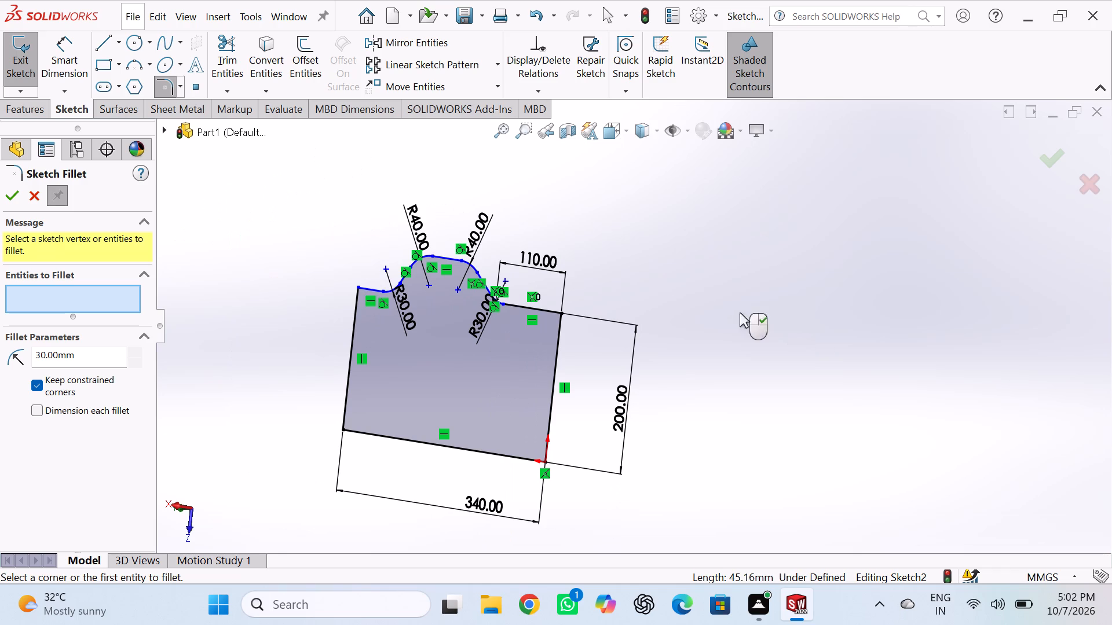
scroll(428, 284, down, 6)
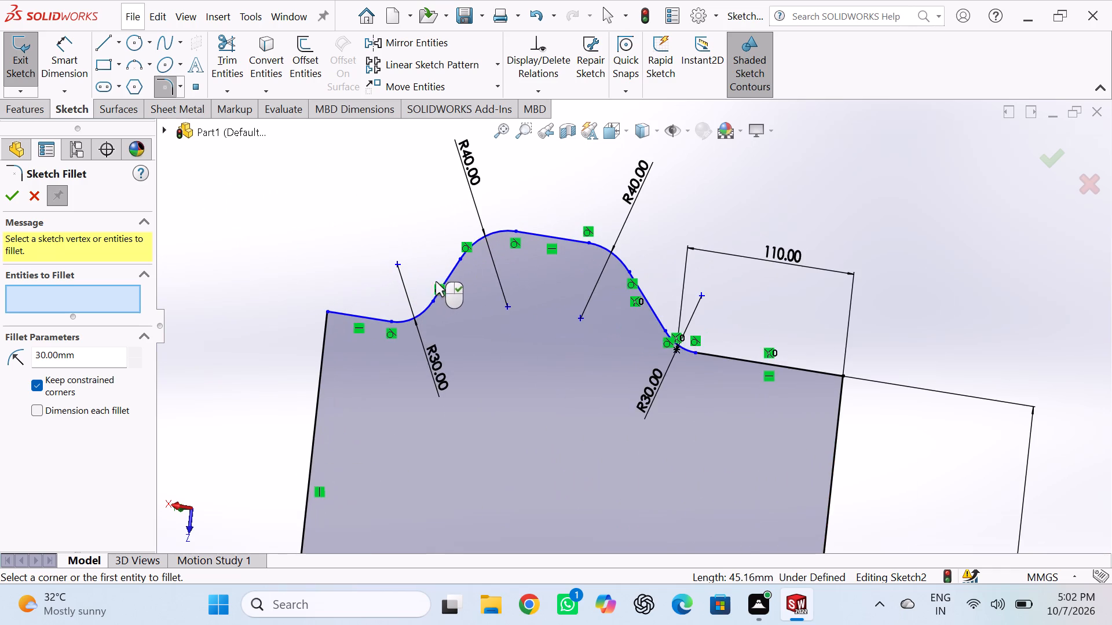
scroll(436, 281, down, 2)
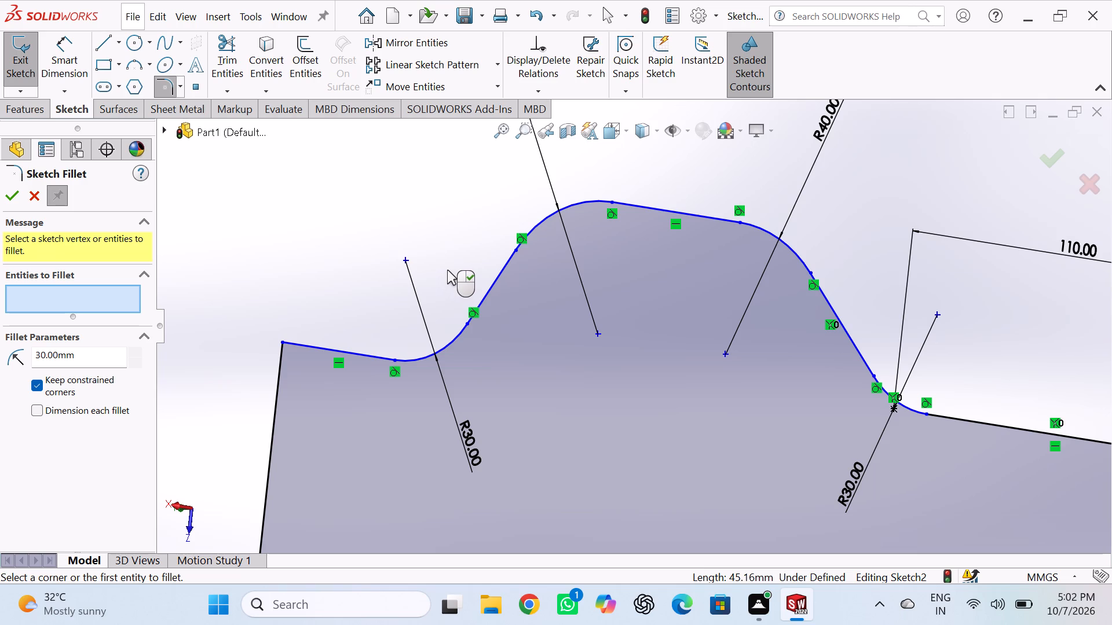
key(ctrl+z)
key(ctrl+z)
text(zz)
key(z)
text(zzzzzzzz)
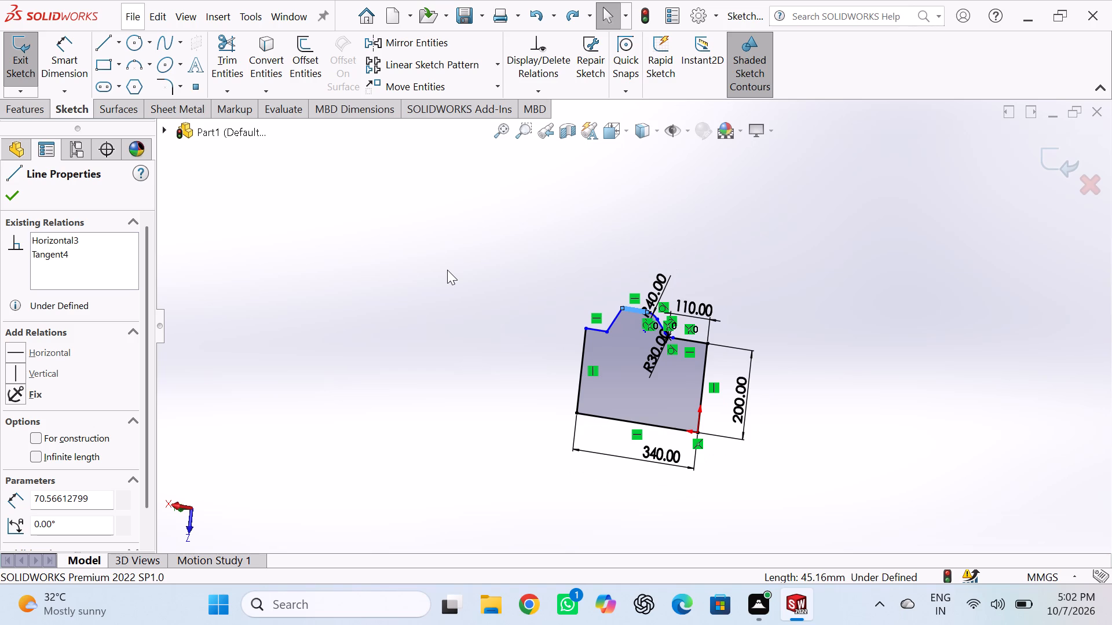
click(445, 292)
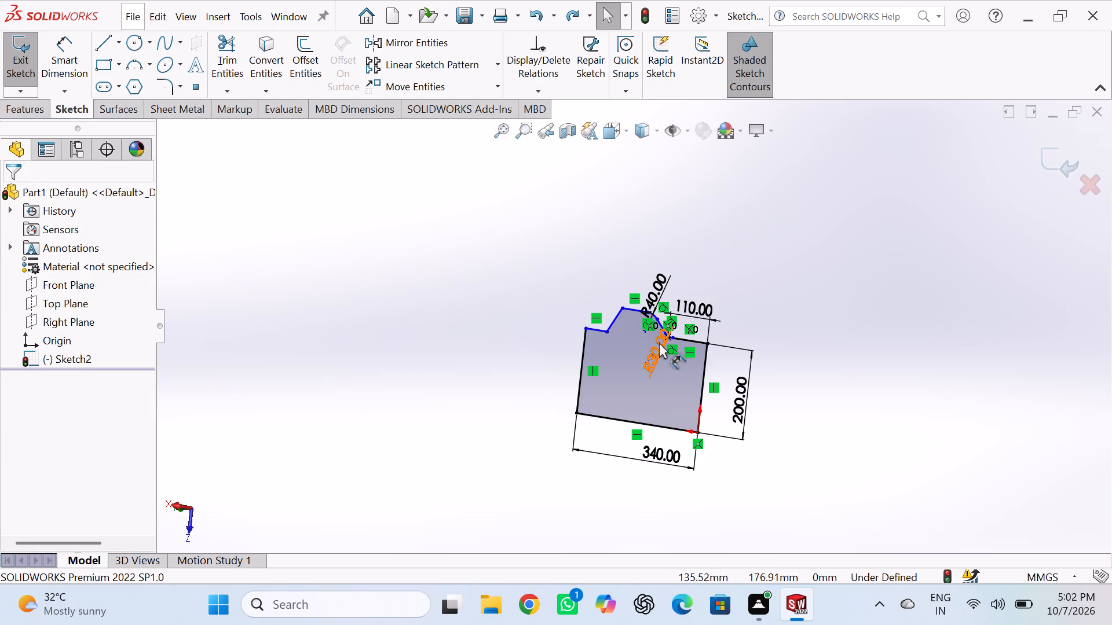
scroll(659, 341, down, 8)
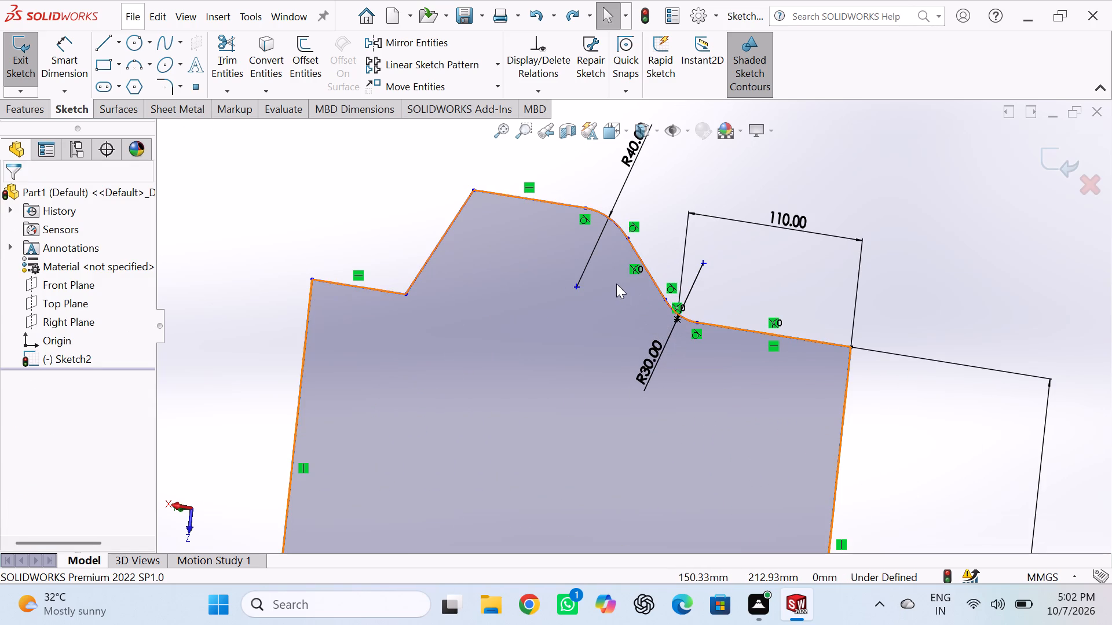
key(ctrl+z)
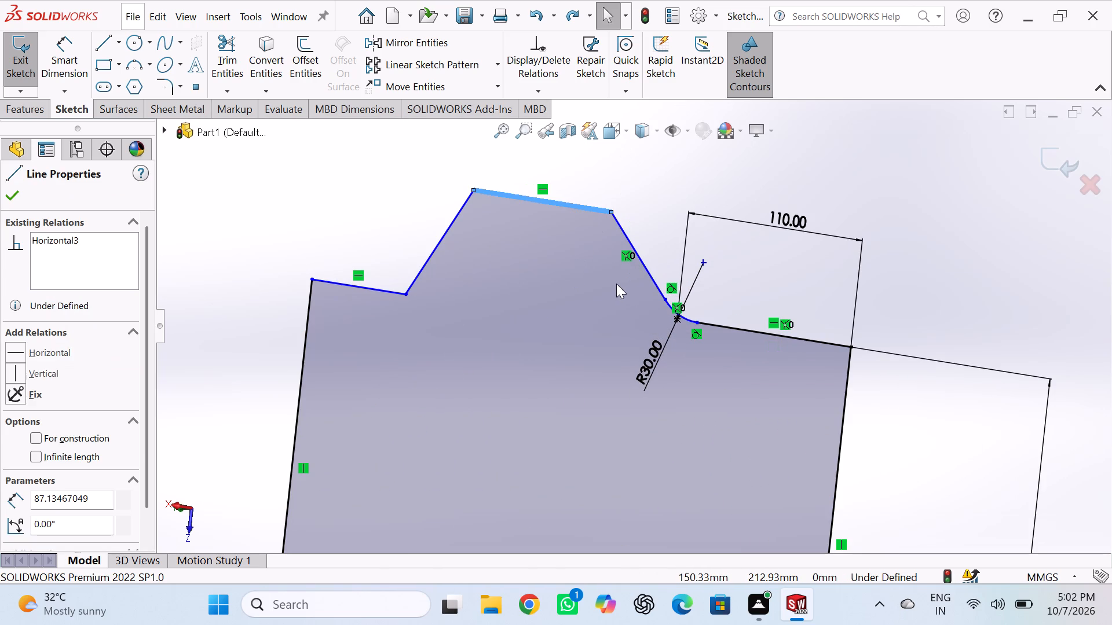
Dimension the raised step's top edge to 70 mm.
scroll(605, 296, up, 6)
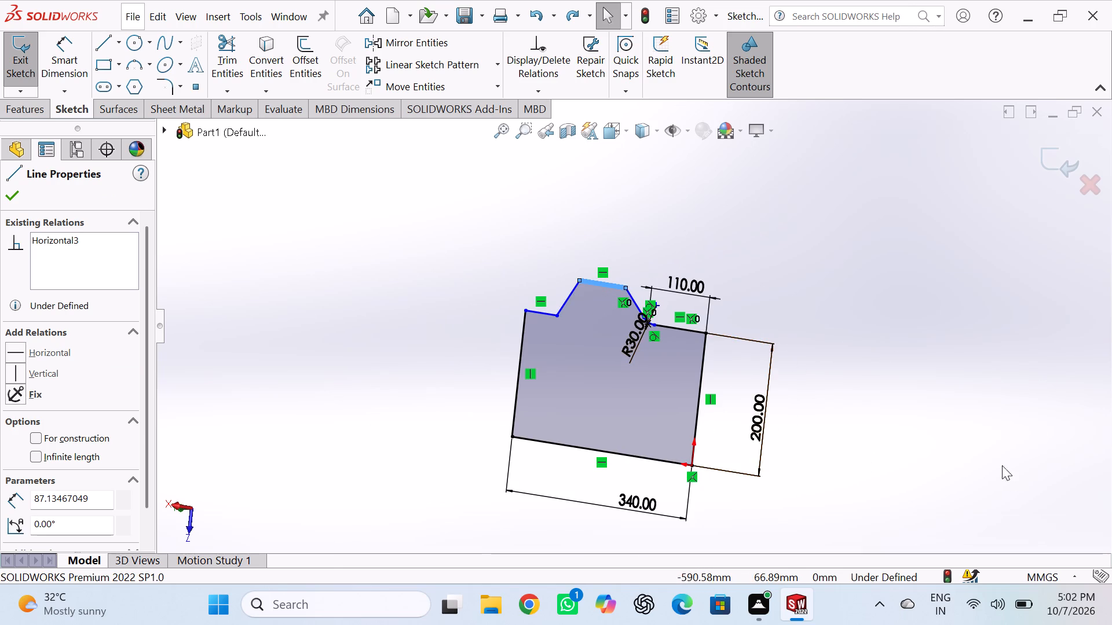
middle_drag(880, 432, 647, 448)
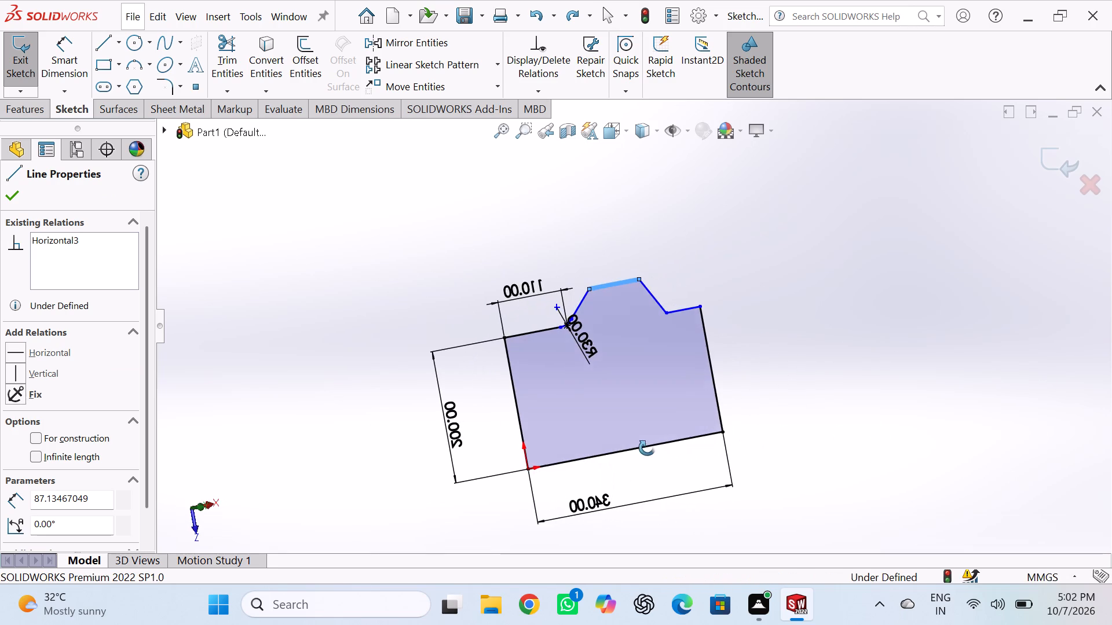
middle_drag(647, 448, 648, 436)
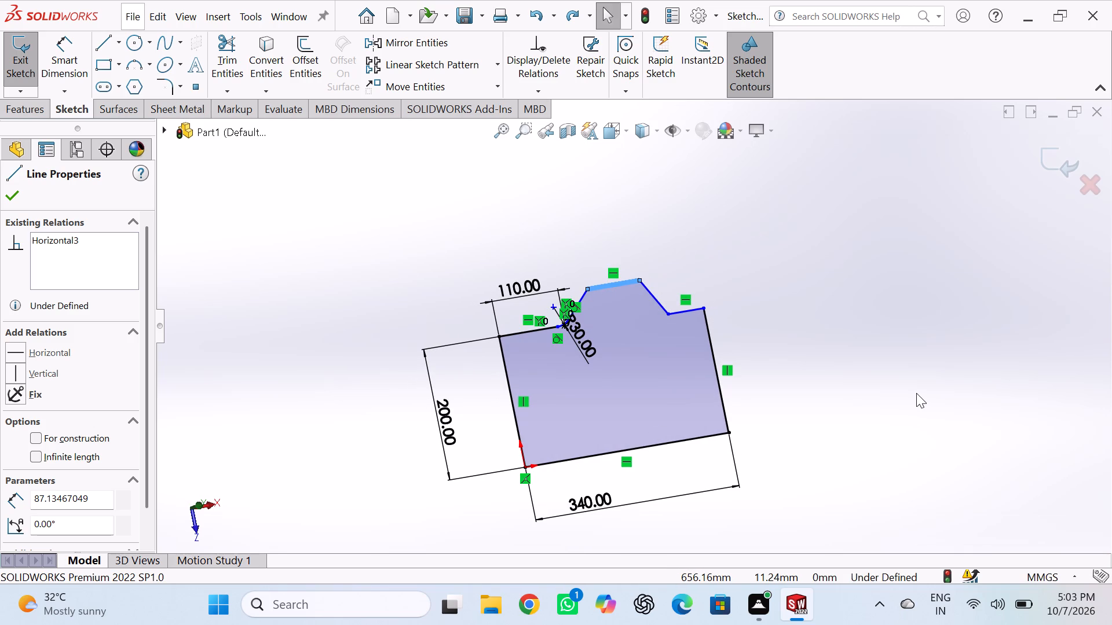
middle_drag(916, 393, 881, 455)
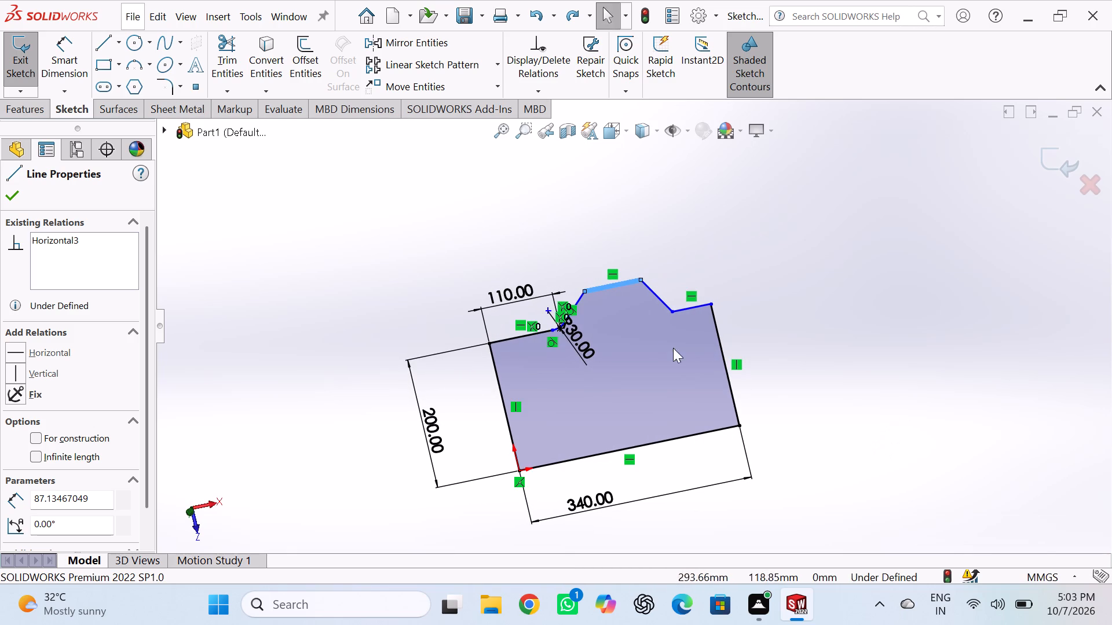
scroll(578, 345, down, 8)
scroll(583, 329, up, 2)
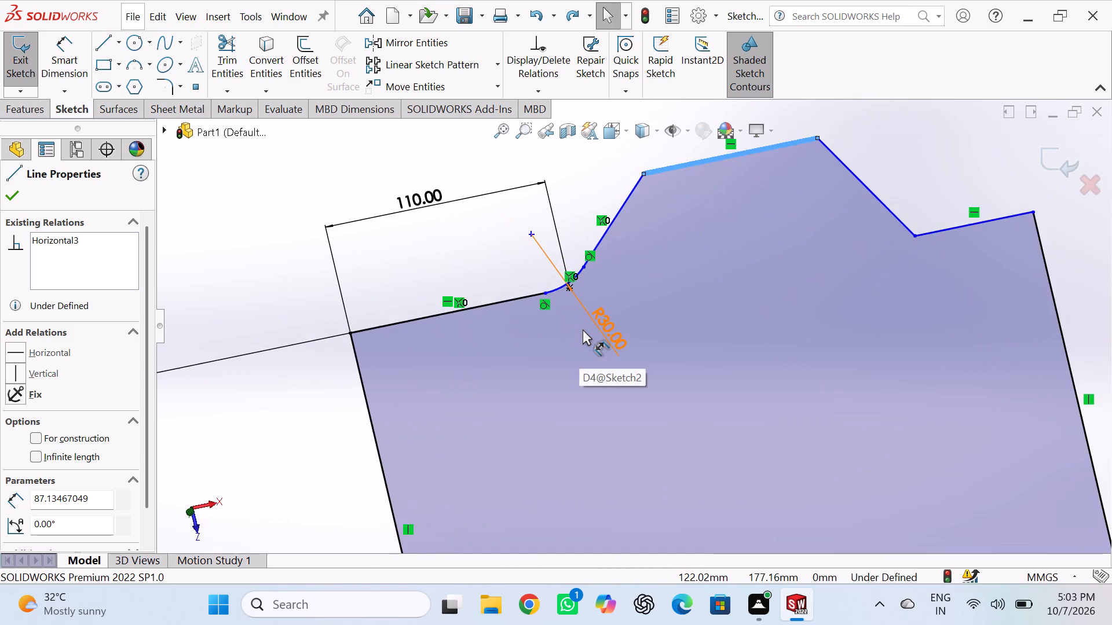
scroll(583, 329, up, 1)
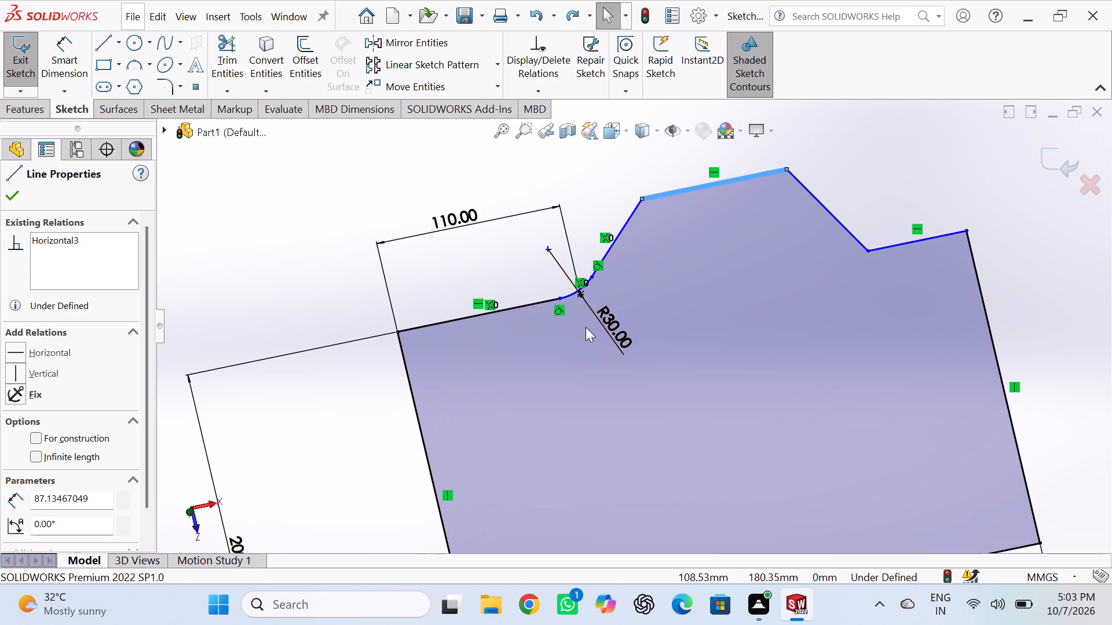
scroll(586, 327, up, 2)
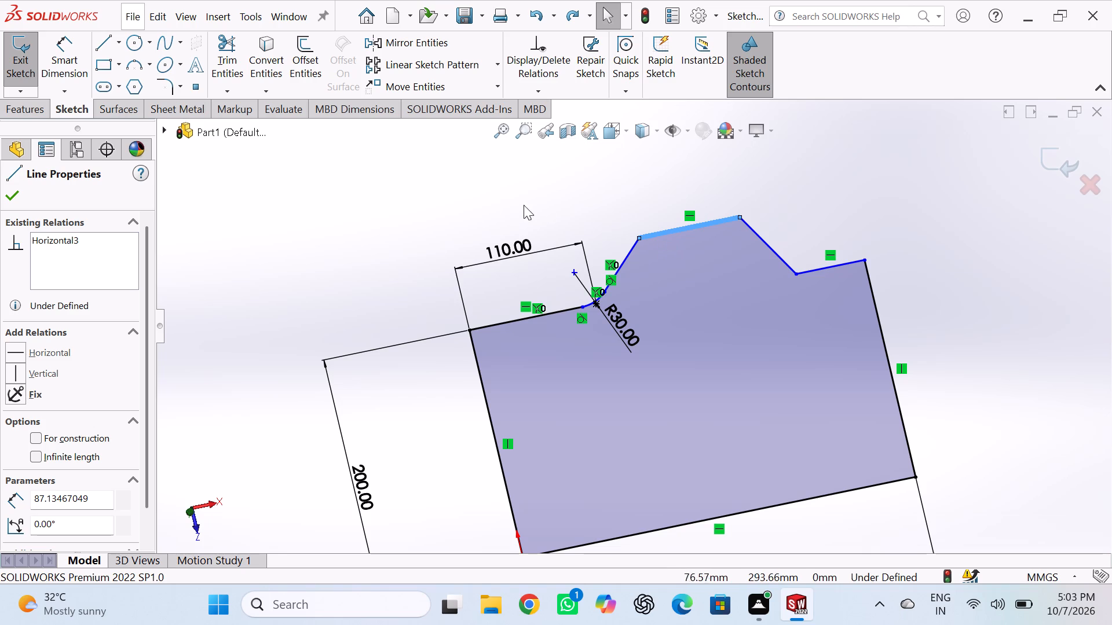
click(504, 207)
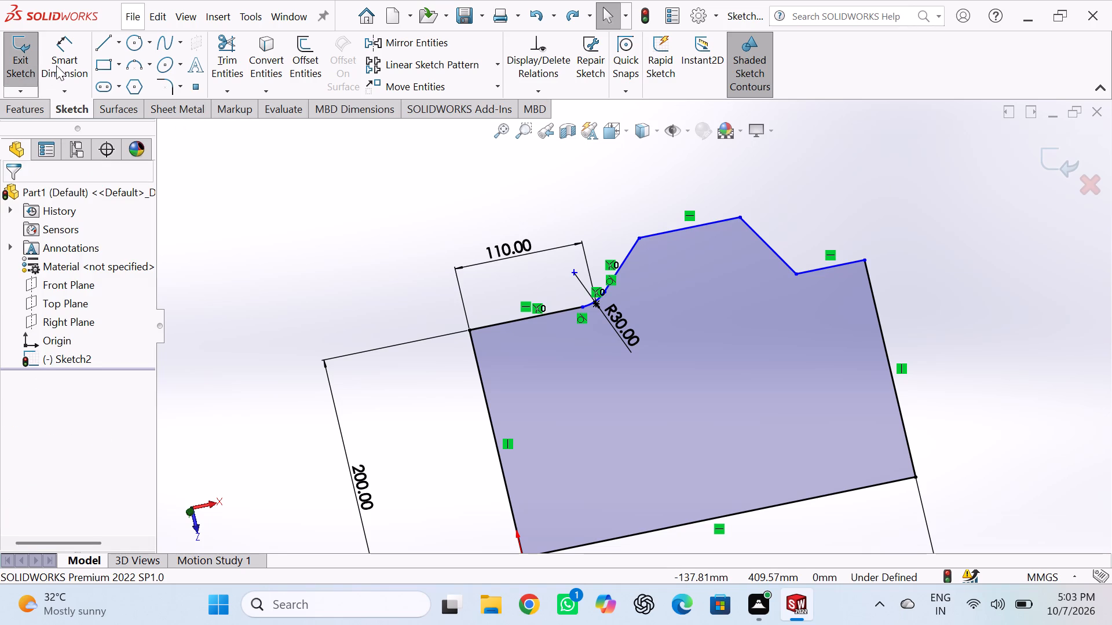
click(57, 65)
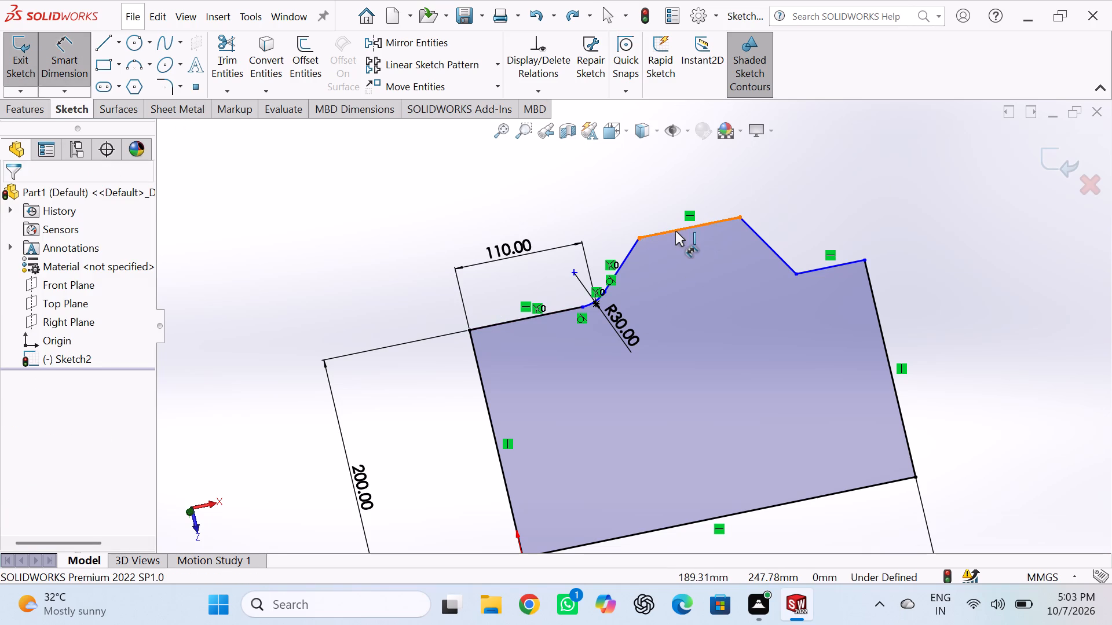
click(675, 231)
click(649, 203)
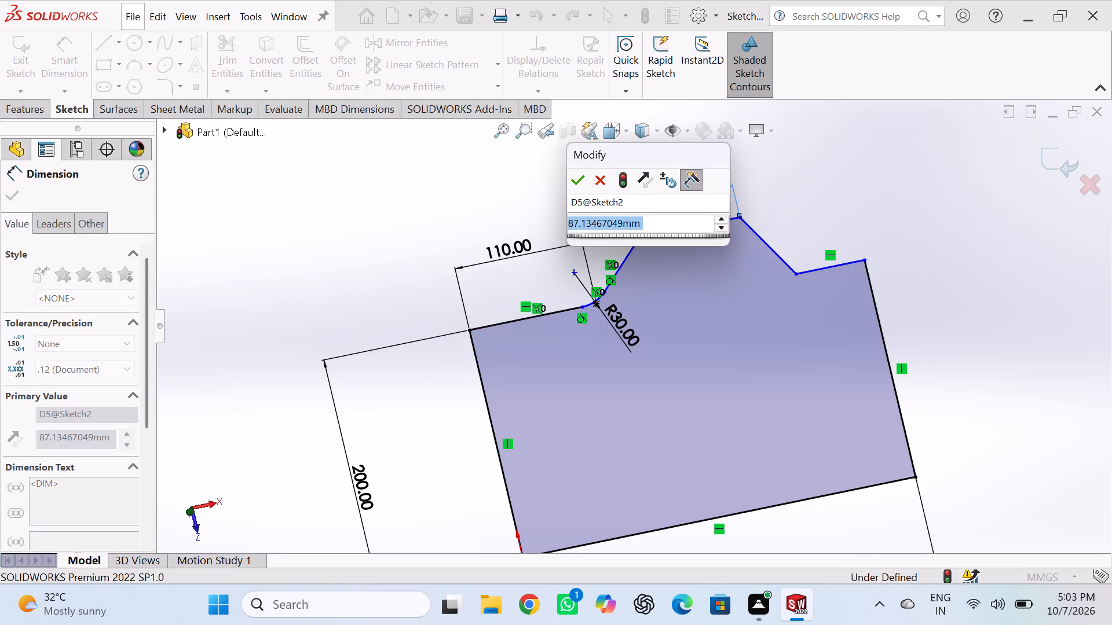
text(70)
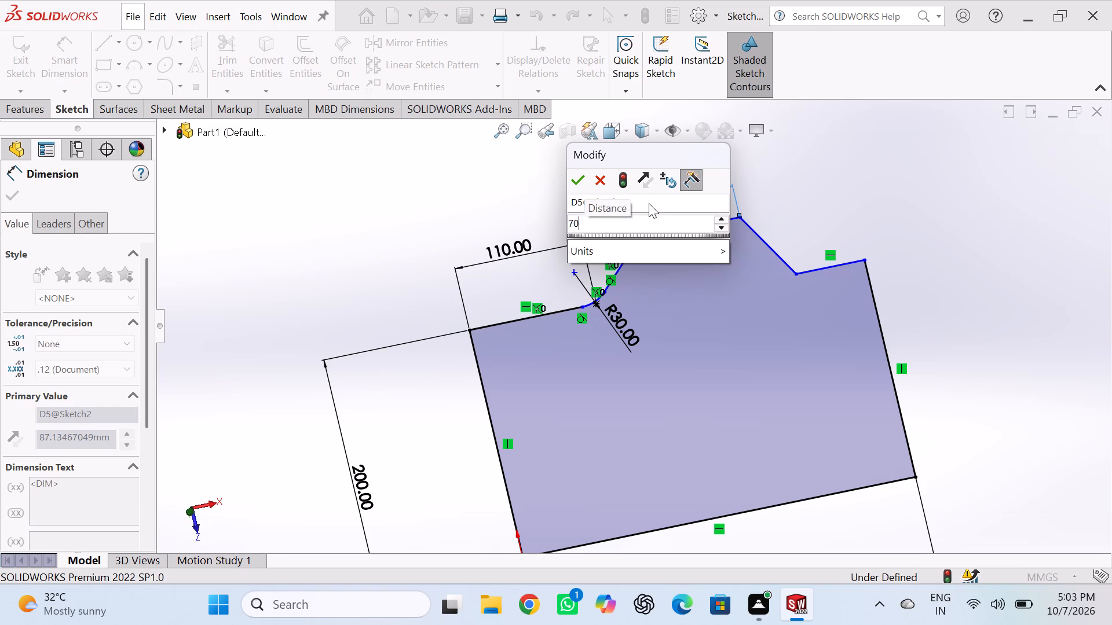
key(Return)
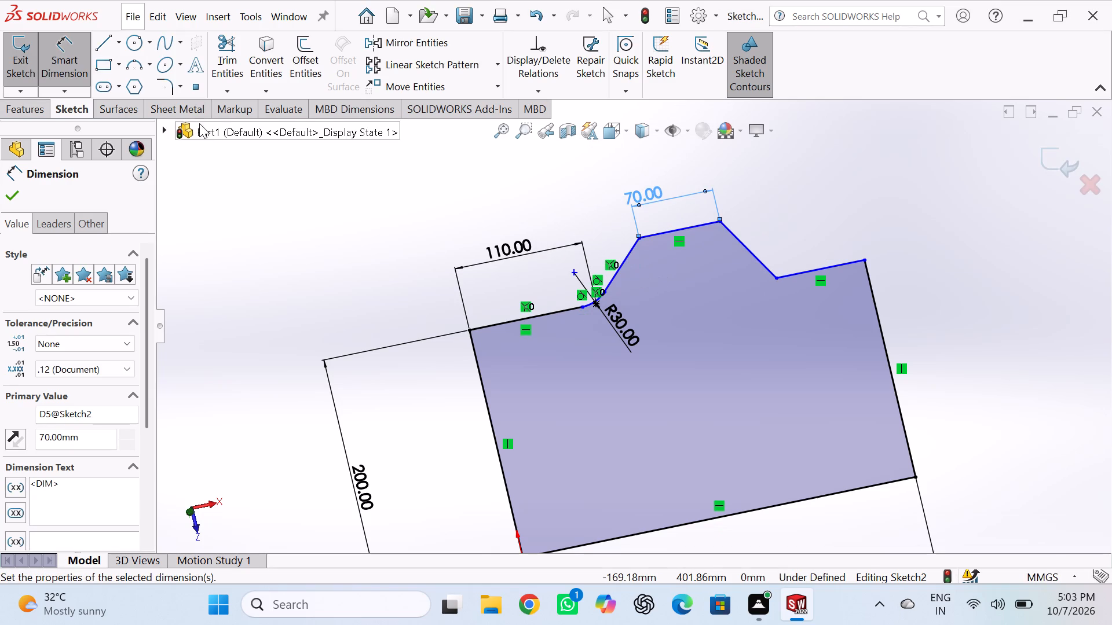
Add a 40 mm sketch fillet at the raised step's top corner nearer the origin, between the slope and the 70 mm top edge.
click(166, 83)
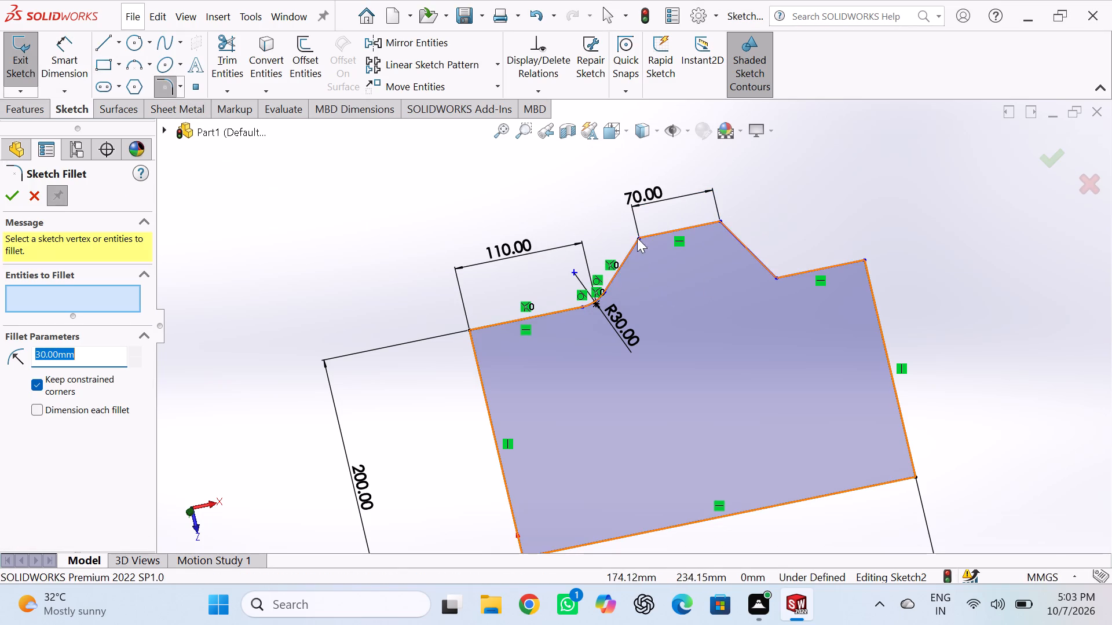
click(628, 255)
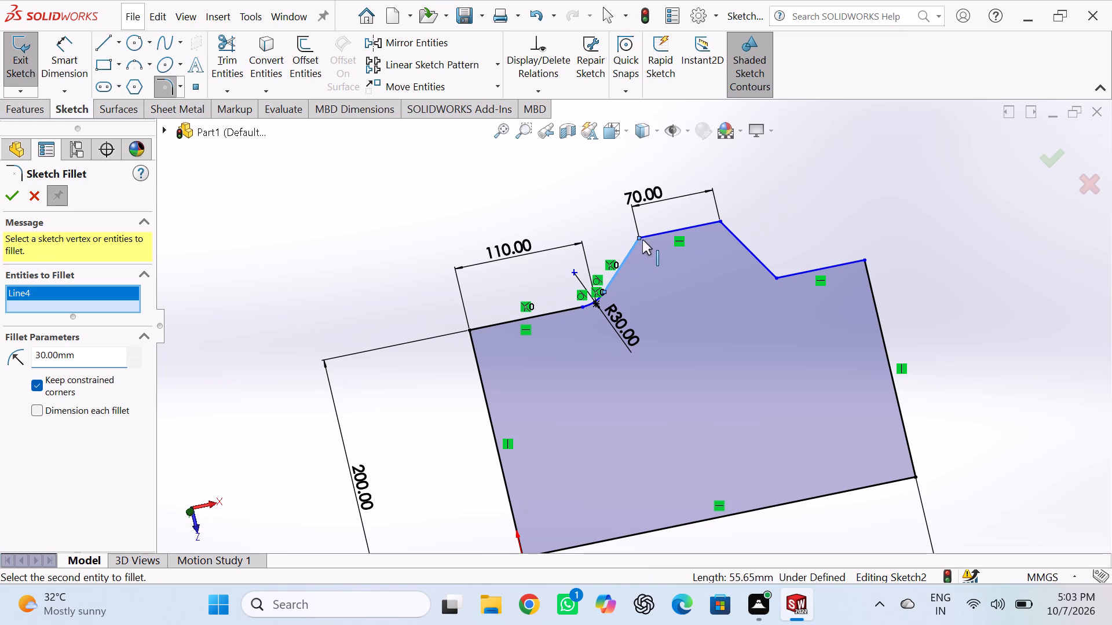
click(653, 233)
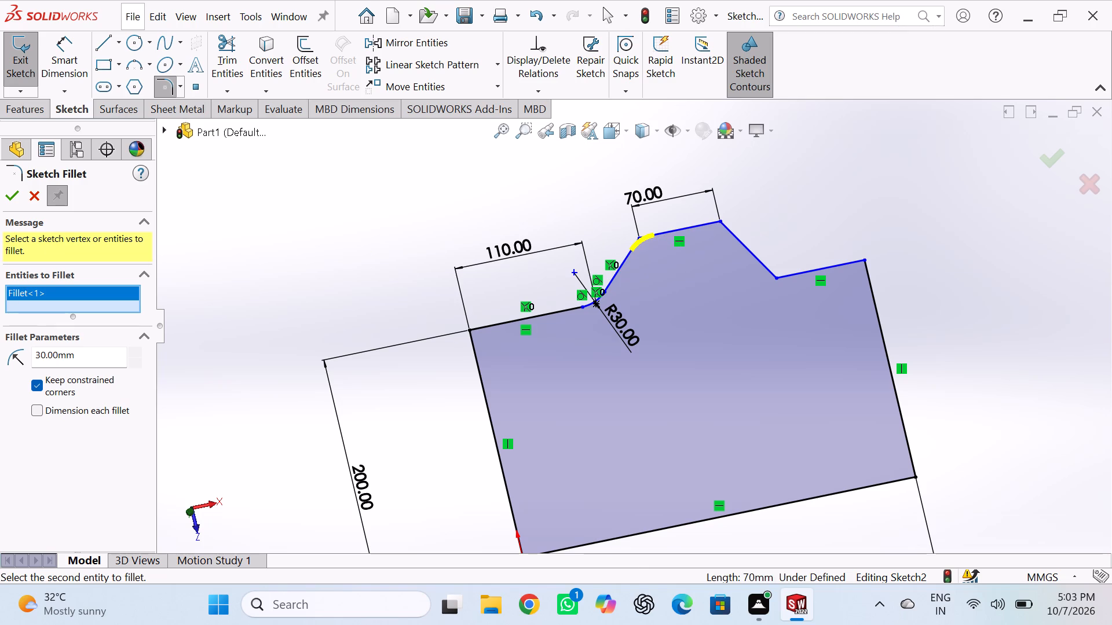
double_click(83, 356)
text(40)
key(Return)
click(15, 196)
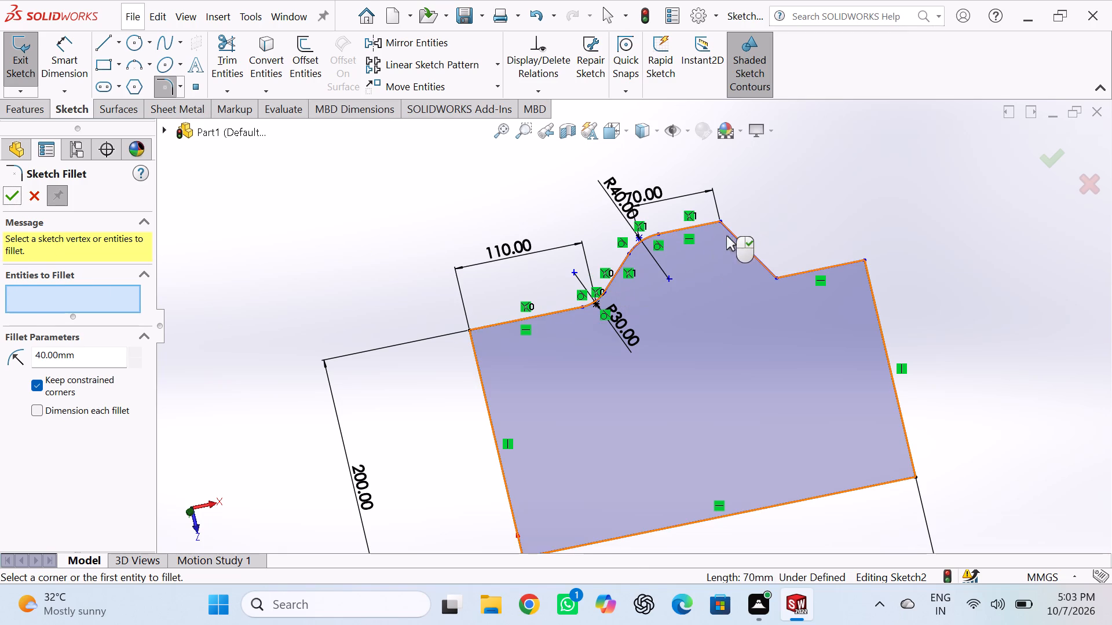
Add a 40 mm sketch fillet at the raised step's other top corner, between the 70 mm top edge and the far slope.
click(704, 224)
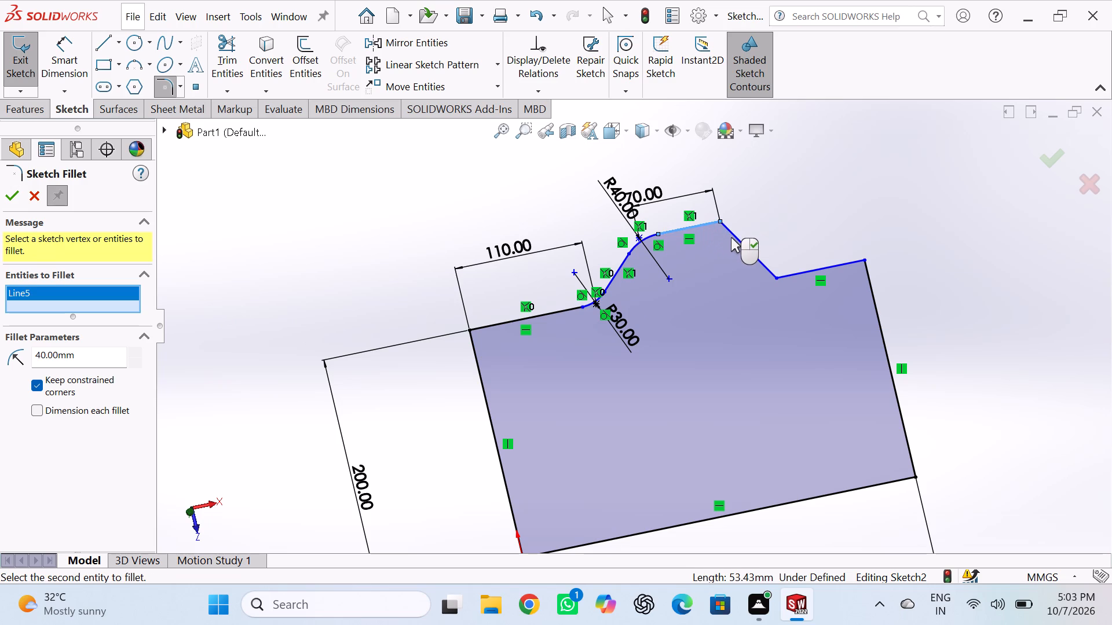
click(735, 235)
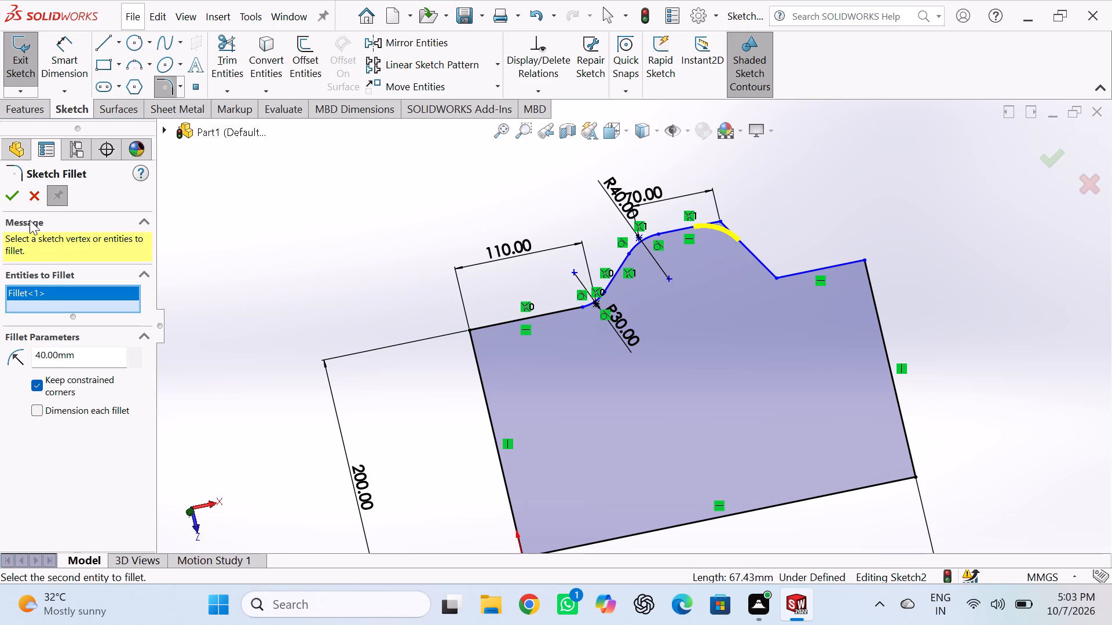
click(16, 196)
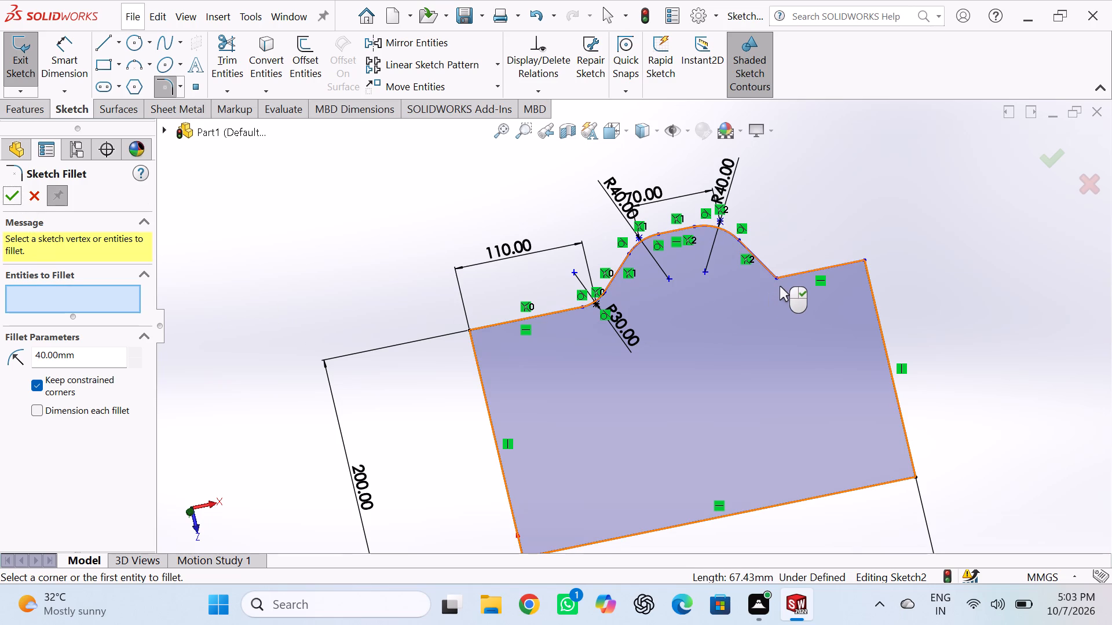
Add a 30 mm sketch fillet at the bottom of the far slope, where it meets the short horizontal edge.
click(788, 273)
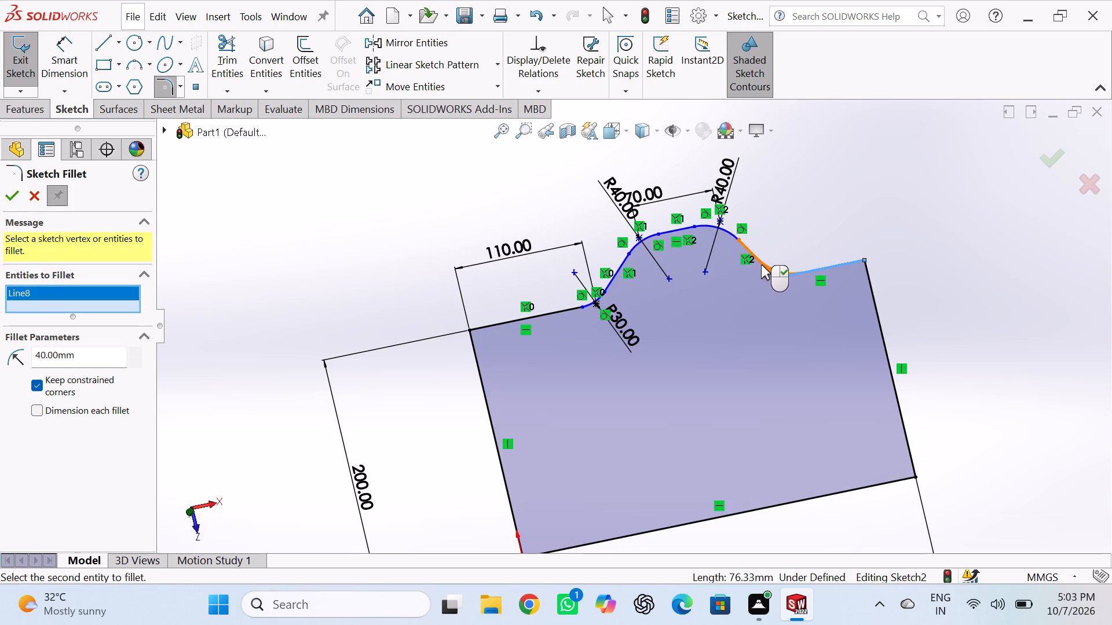
click(761, 263)
double_click(89, 355)
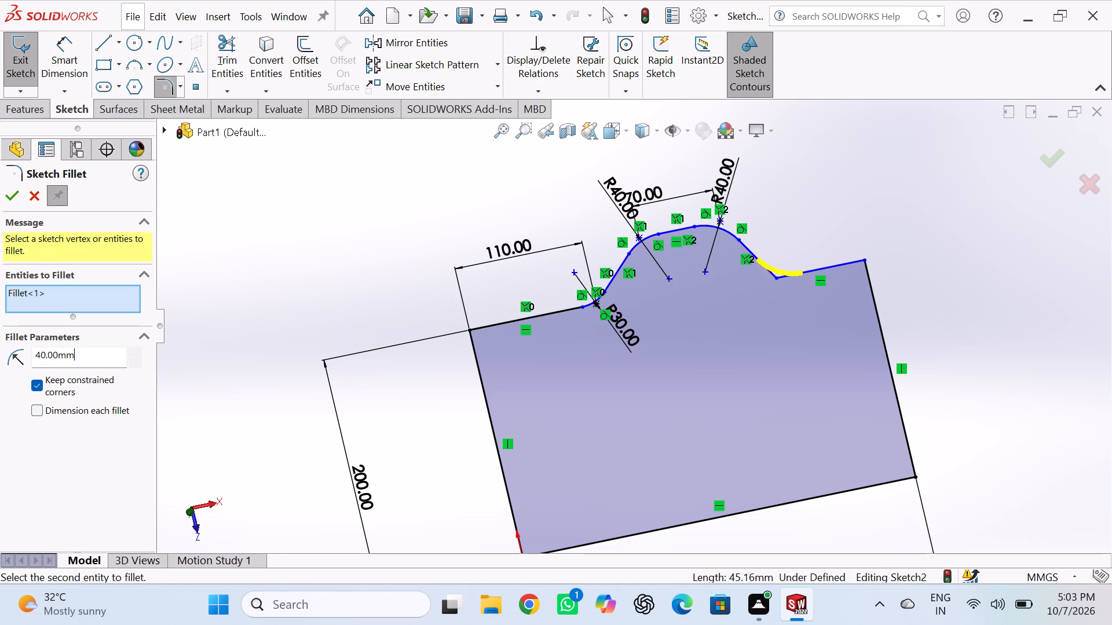
key(3)
key(0)
key(Return)
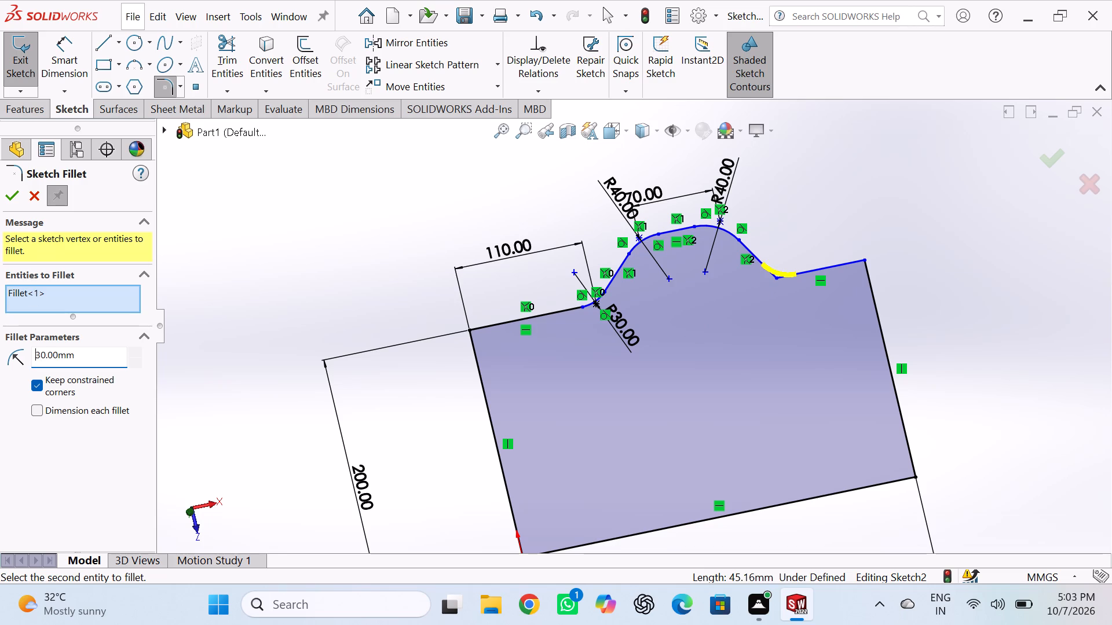
click(19, 198)
click(9, 196)
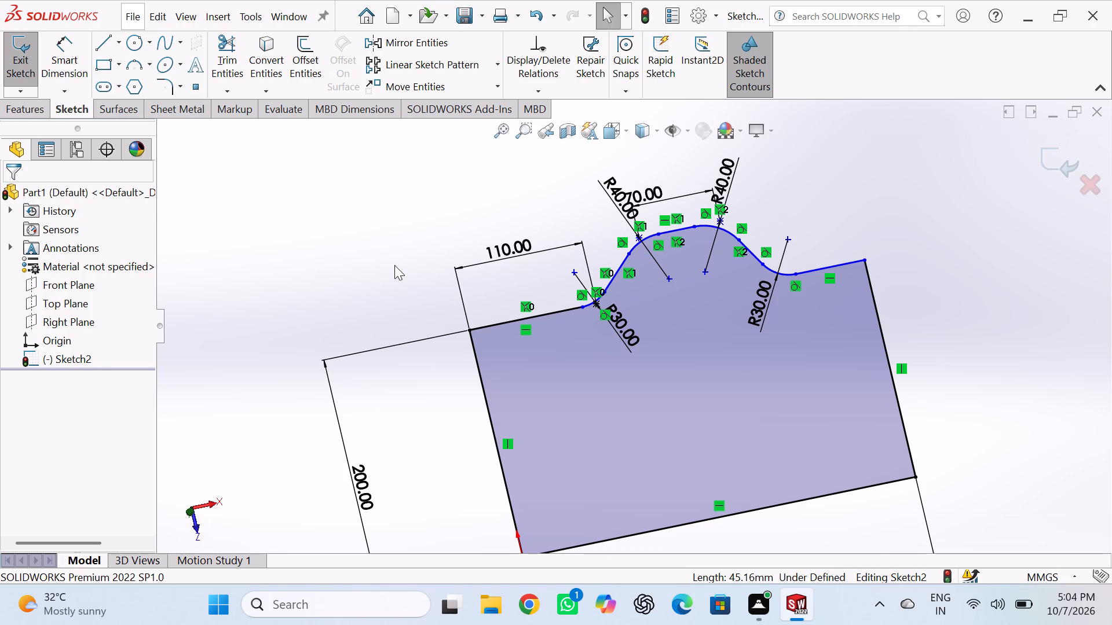
Dimension the angle between the 110 mm edge and the raised step's adjoining slope to 140 degrees.
click(61, 60)
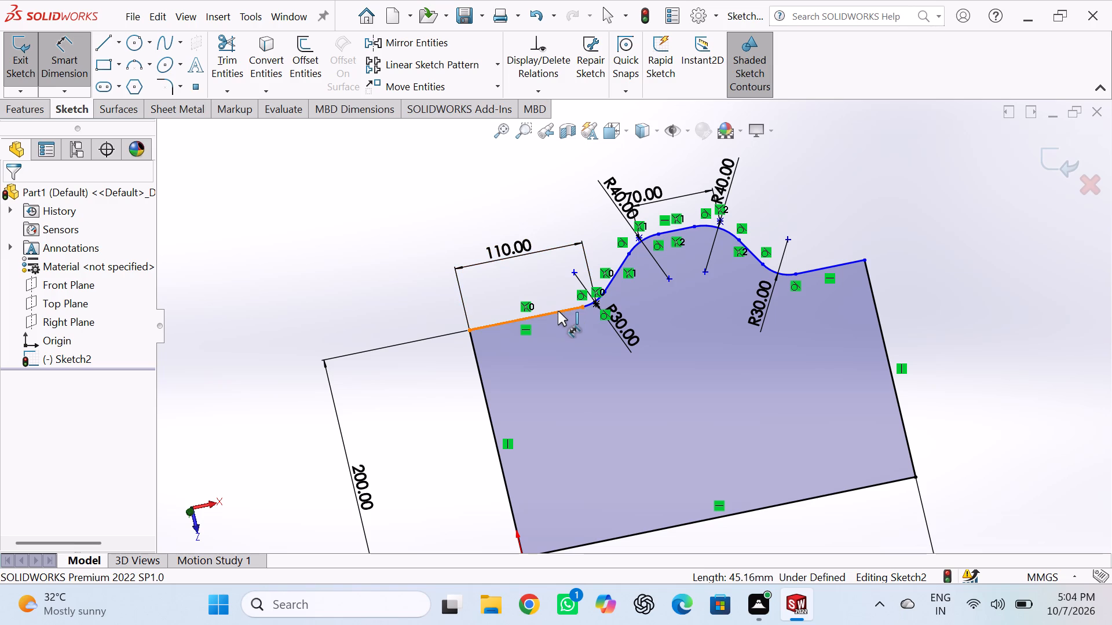
click(558, 311)
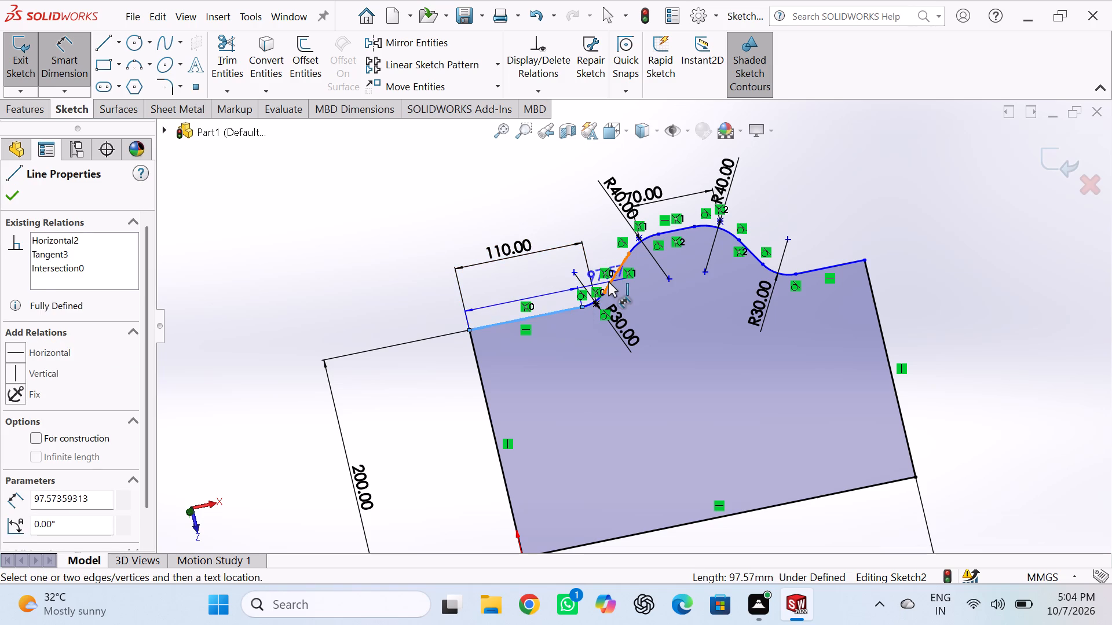
click(608, 282)
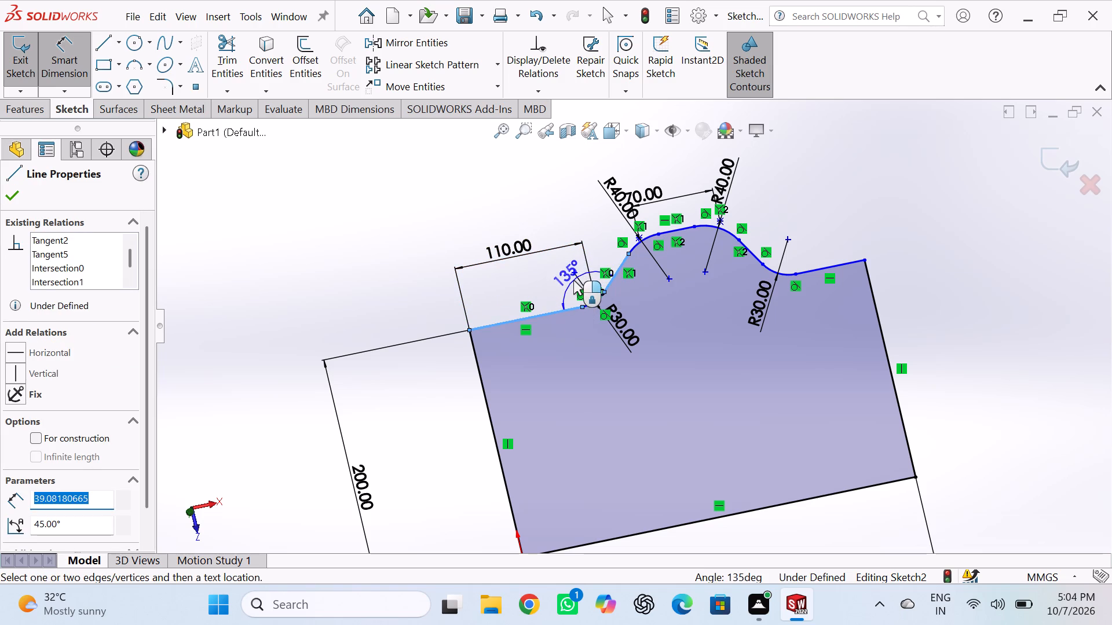
click(573, 280)
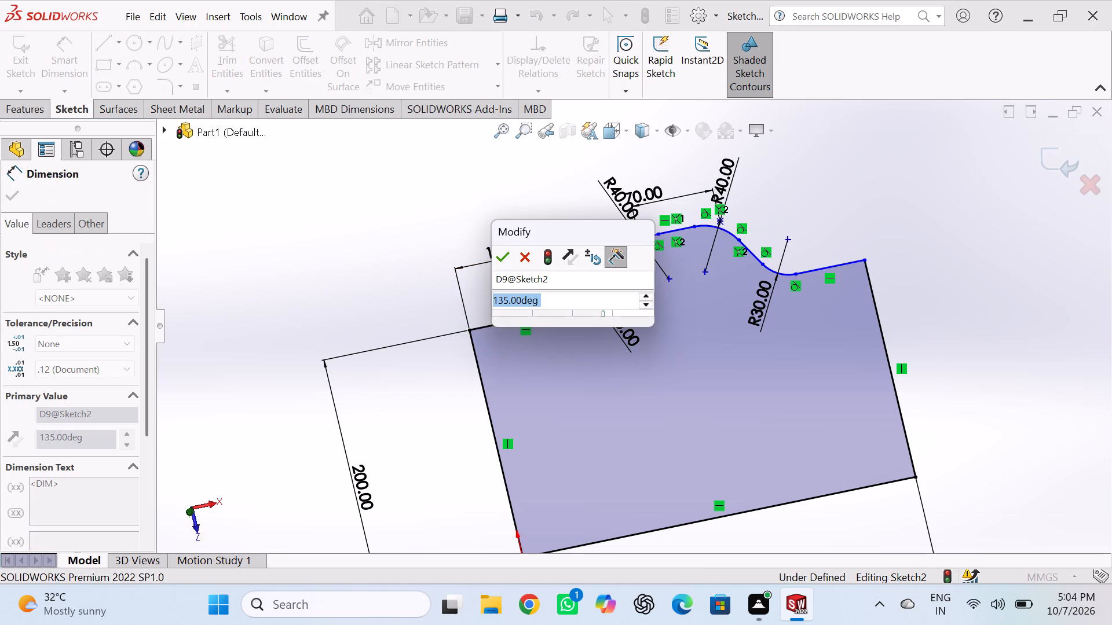
key(1)
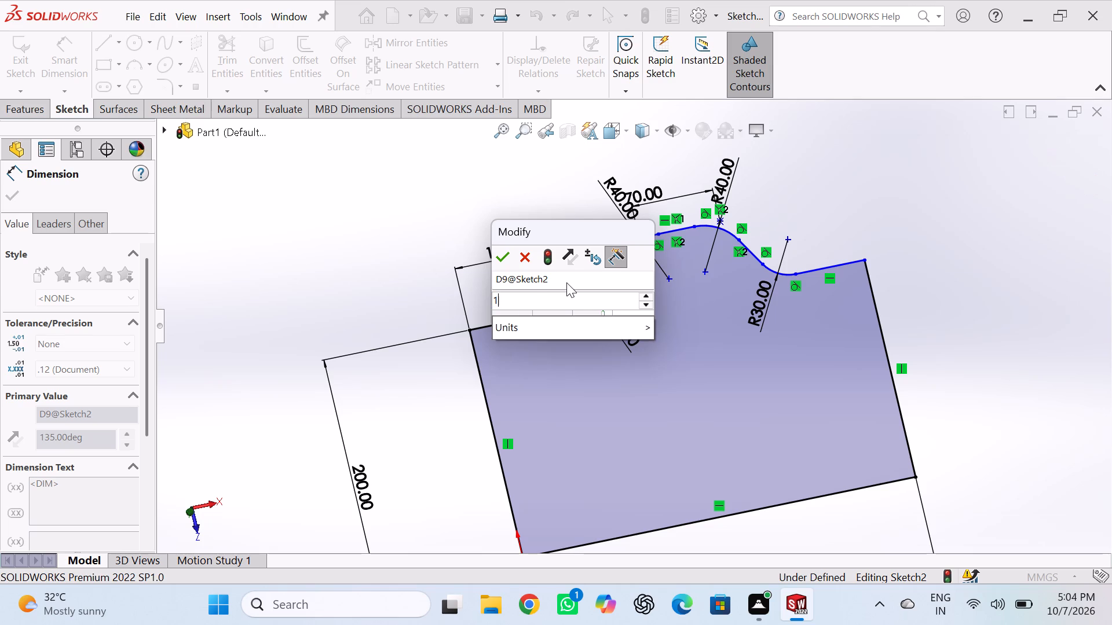
text(40)
key(Return)
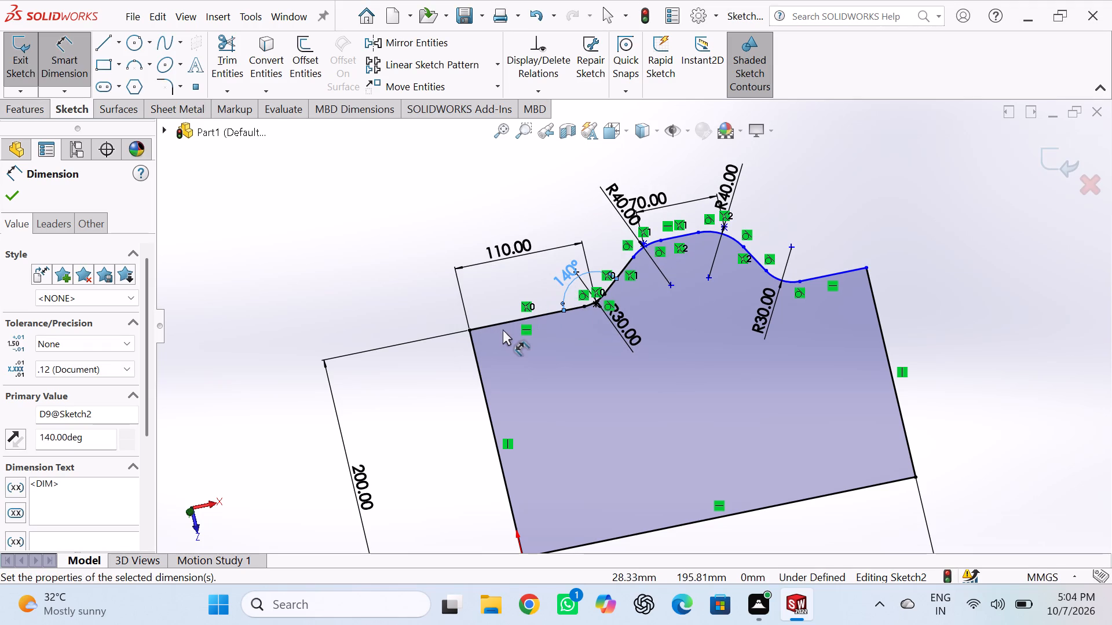
click(280, 219)
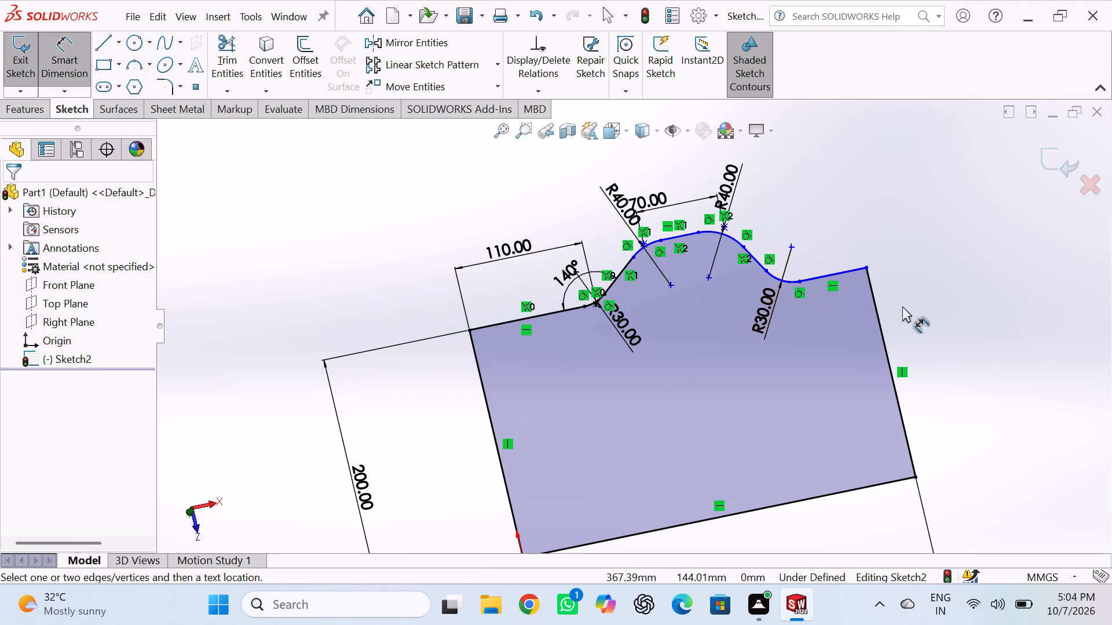
Dimension the angle between the short horizontal edge and the raised step's far slope to 140 degrees.
click(821, 276)
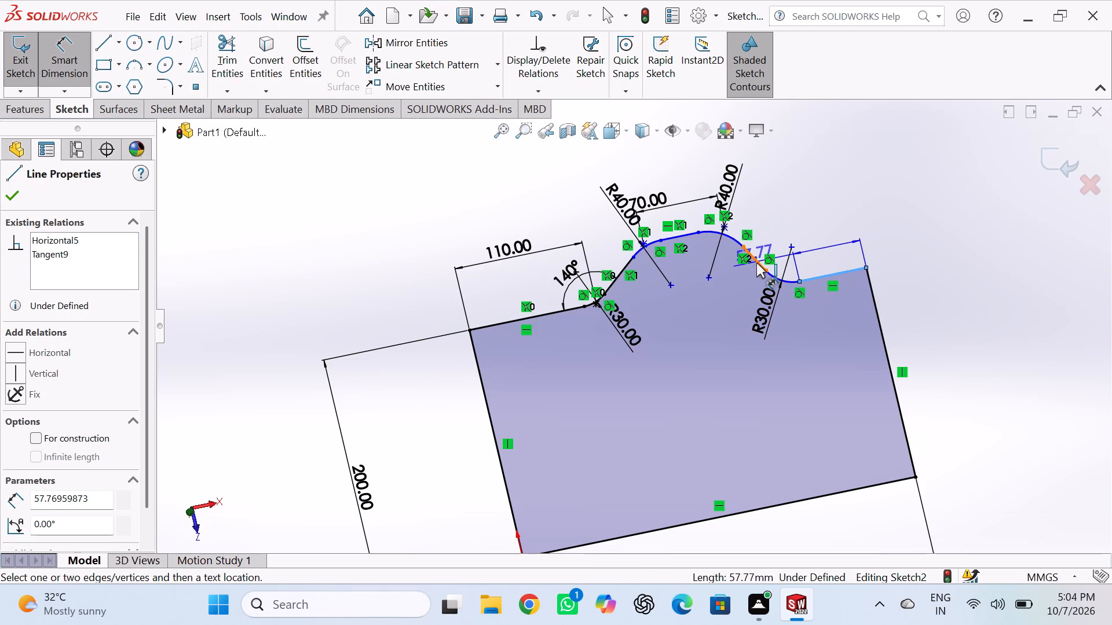
click(756, 262)
click(791, 248)
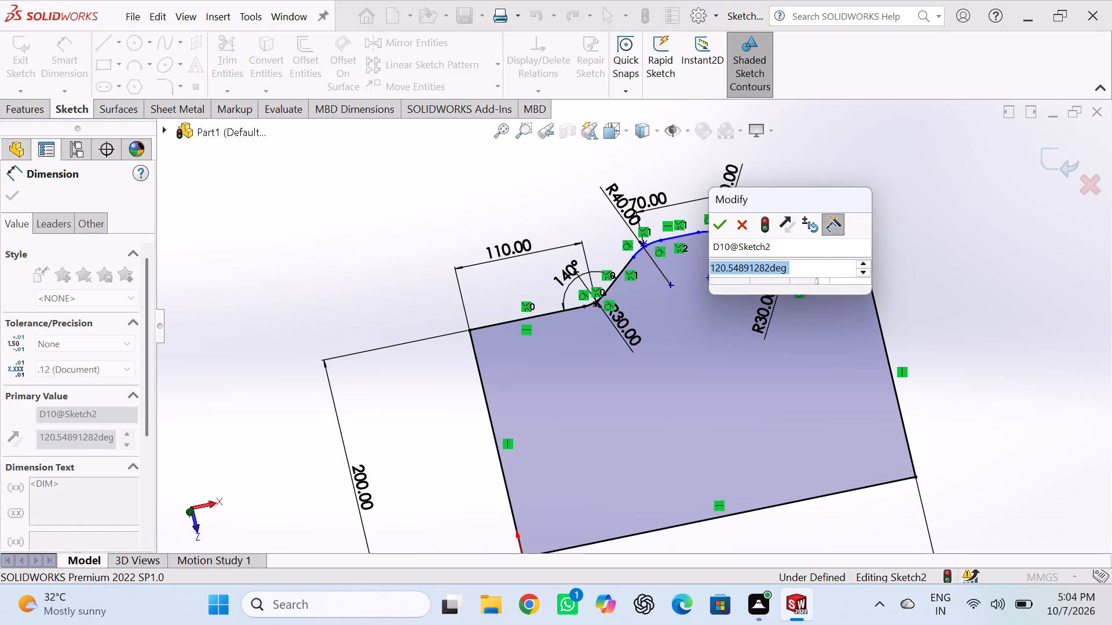
text(140)
key(Return)
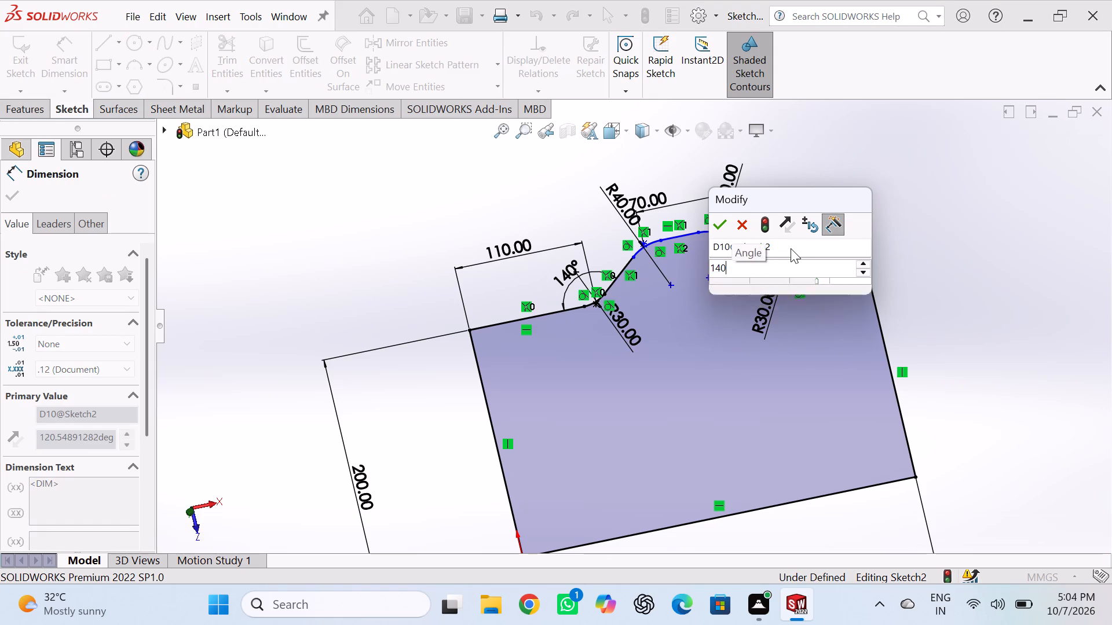
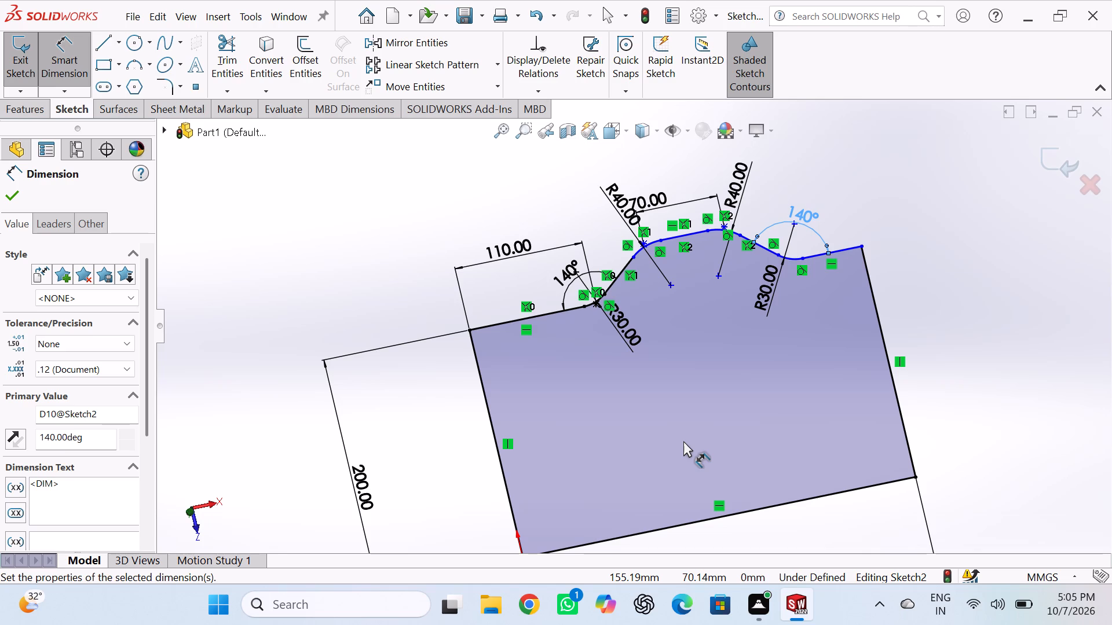
Dimension the distance between the raised step's top edge and the far horizontal edge to 20 mm.
click(694, 234)
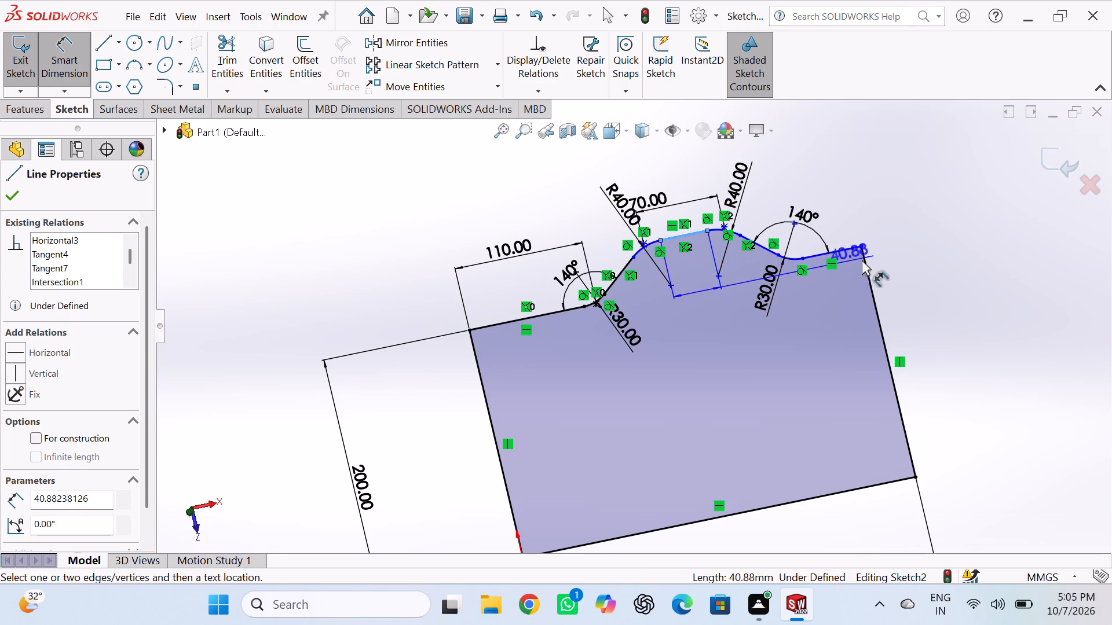
click(847, 247)
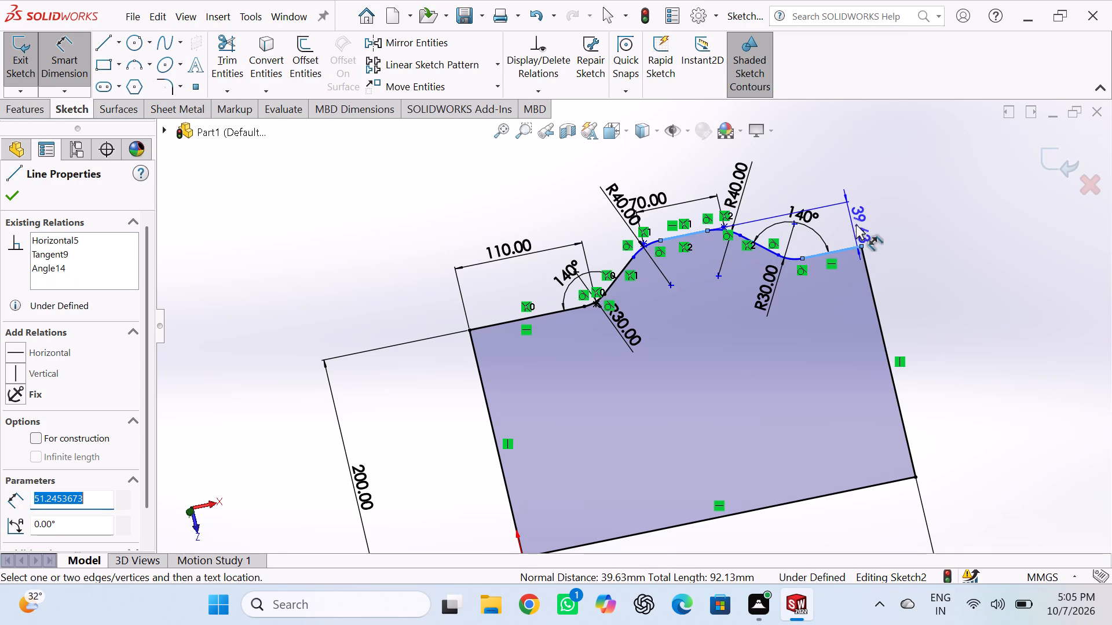
click(856, 224)
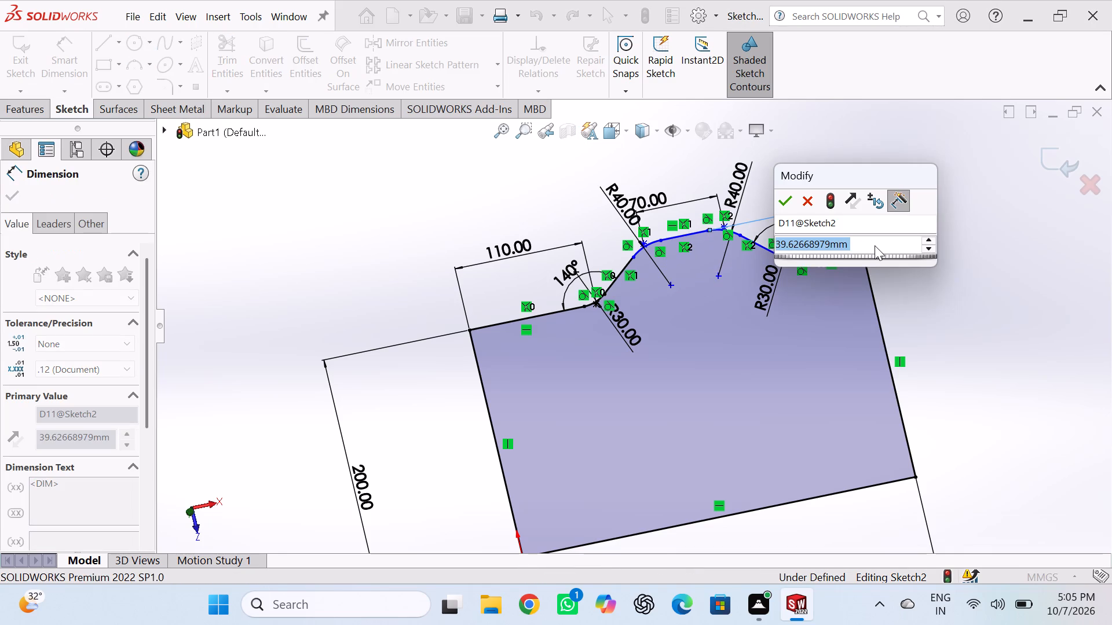
text(20)
key(Return)
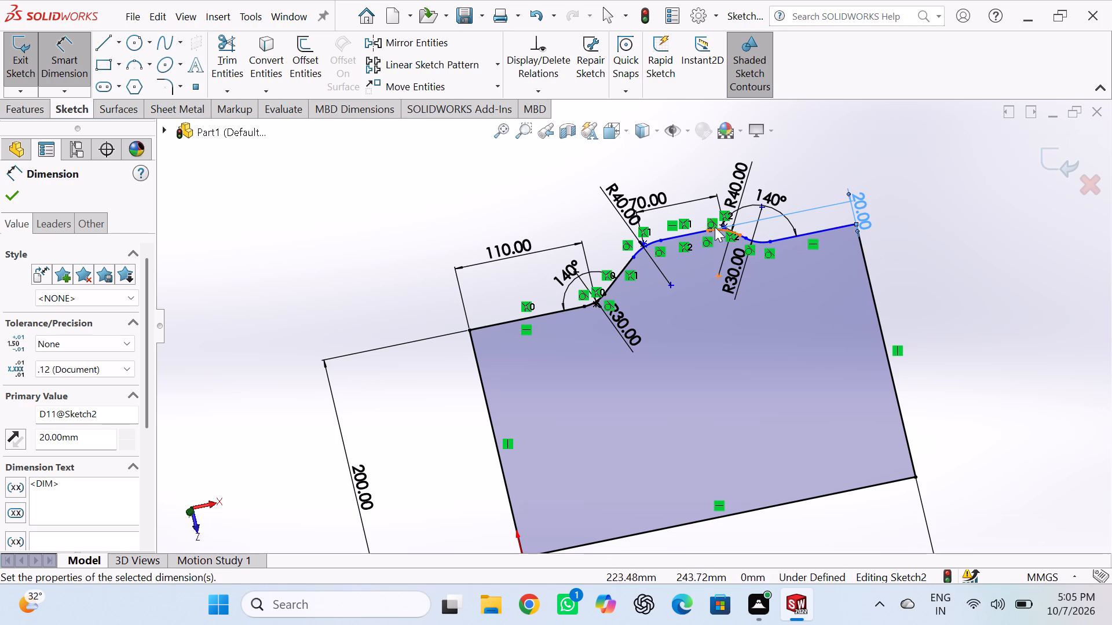
Dimension the distance between the raised step's top edge and the 110 mm edge to 20 mm.
click(680, 236)
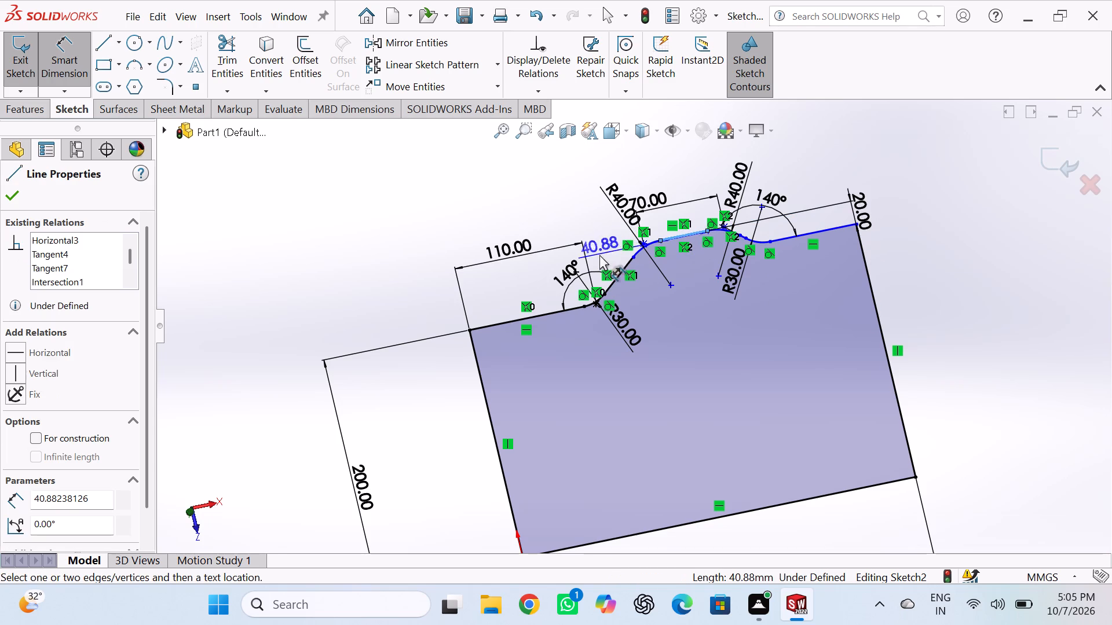
click(547, 315)
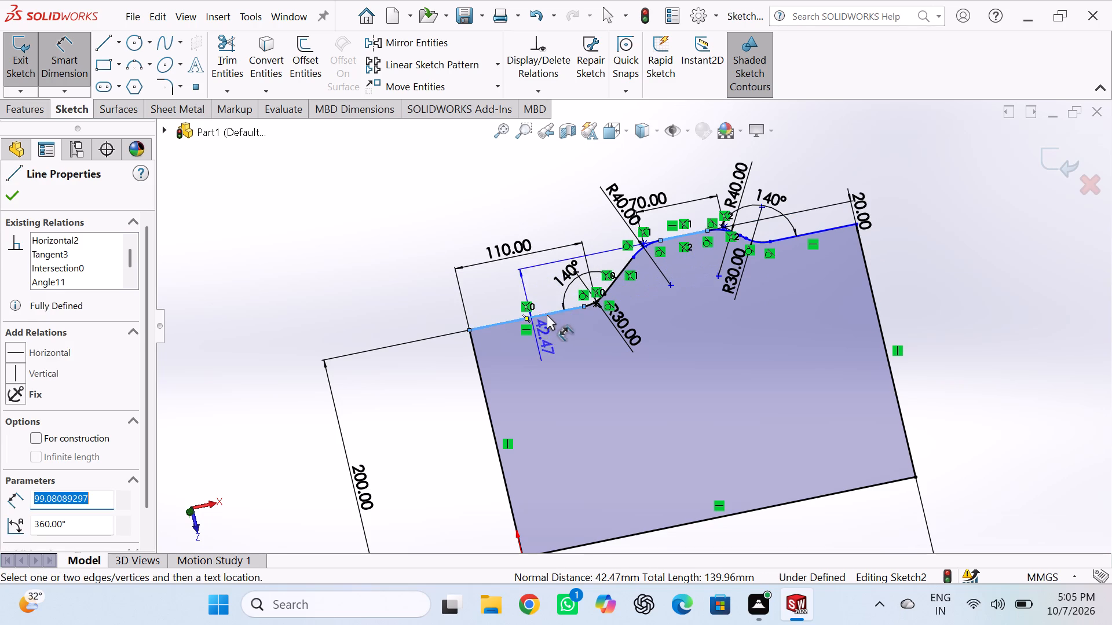
click(543, 297)
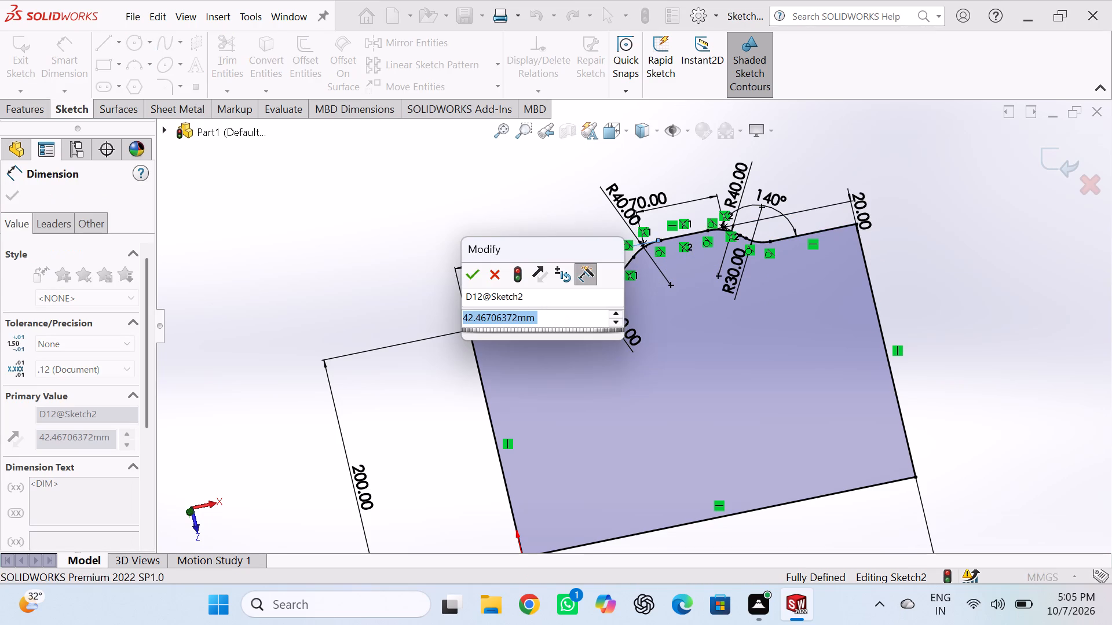
key(2)
key(0)
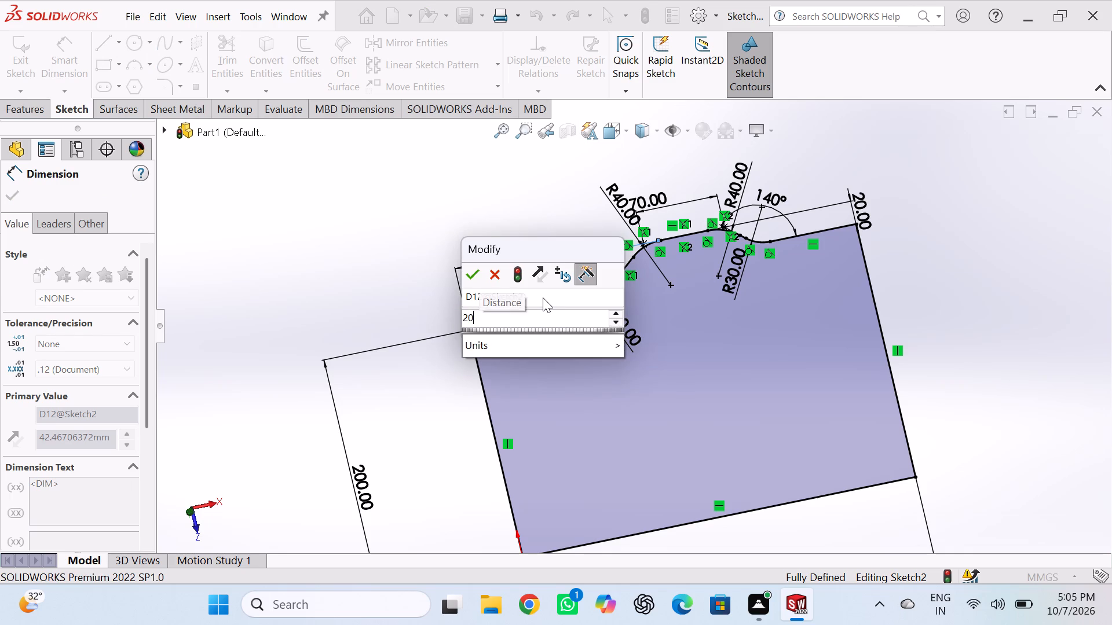
key(Return)
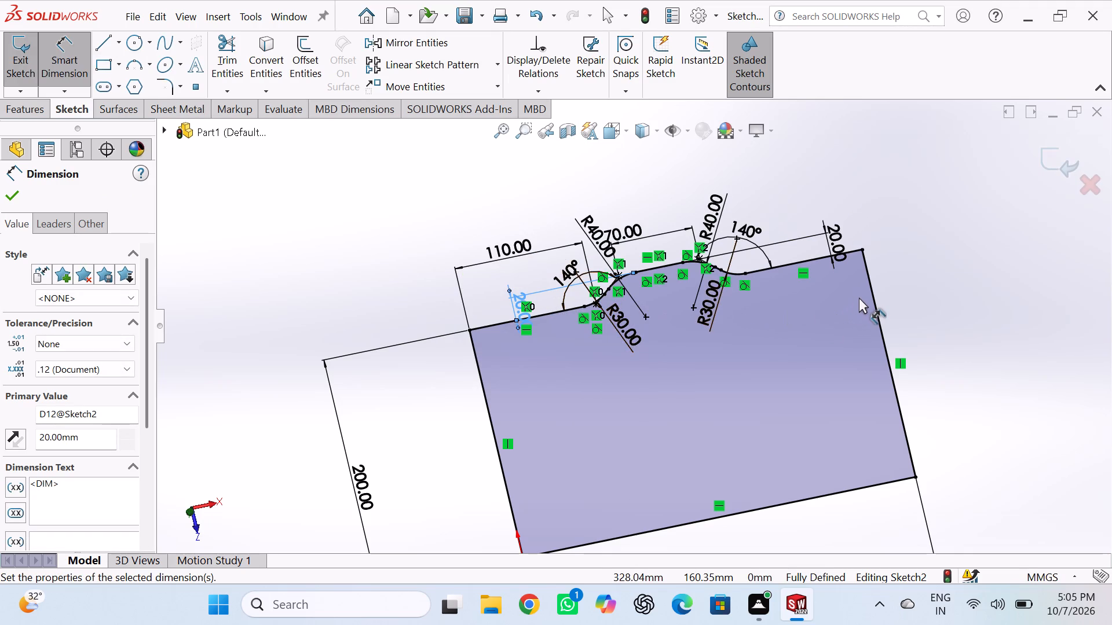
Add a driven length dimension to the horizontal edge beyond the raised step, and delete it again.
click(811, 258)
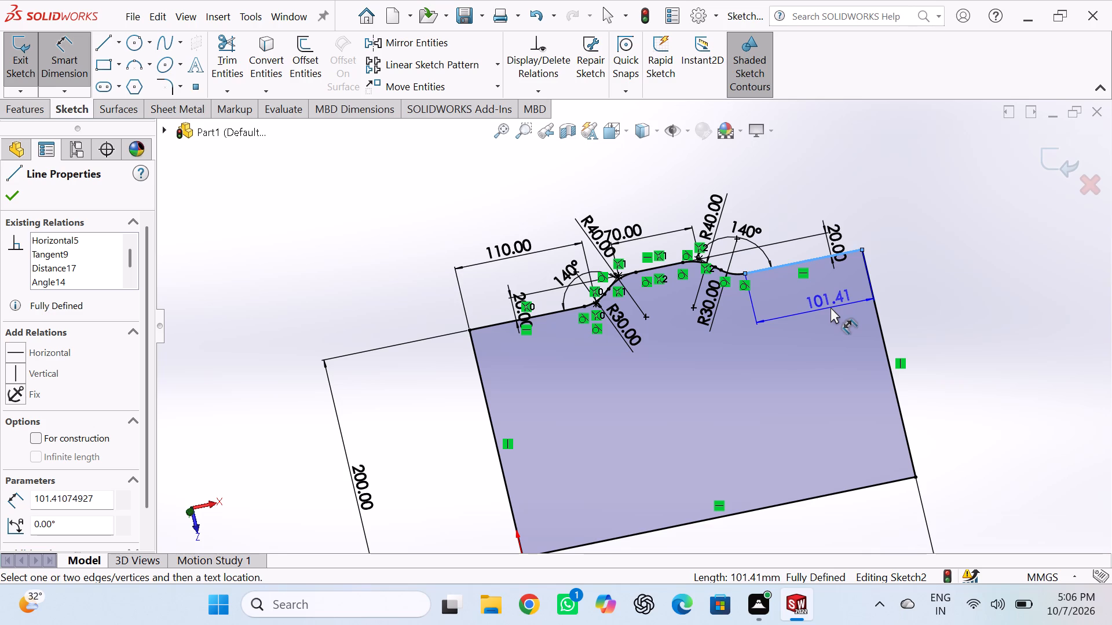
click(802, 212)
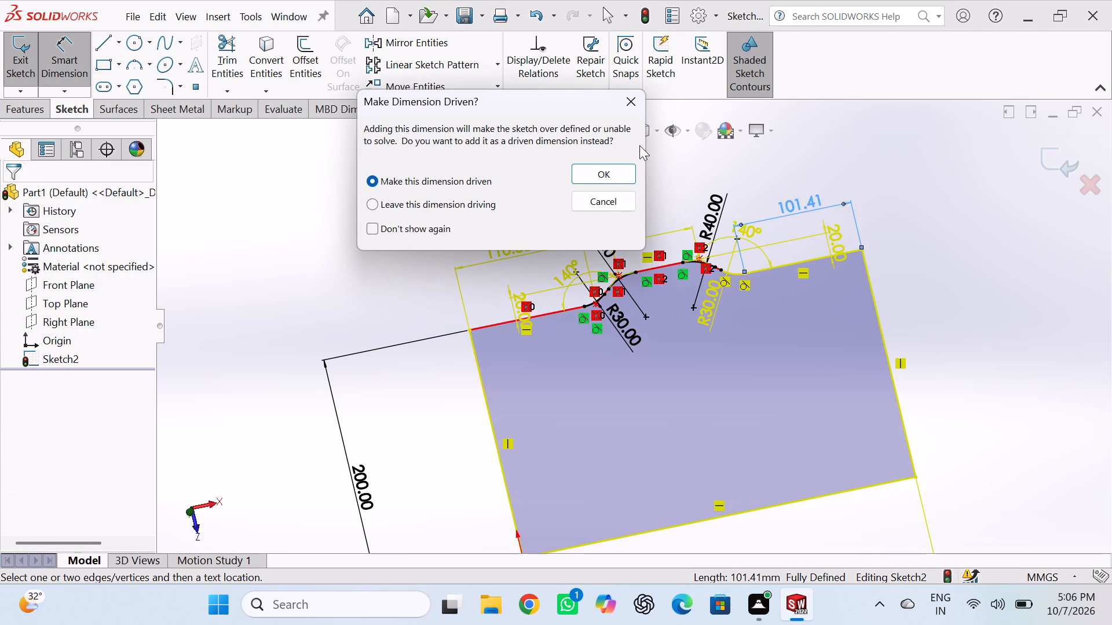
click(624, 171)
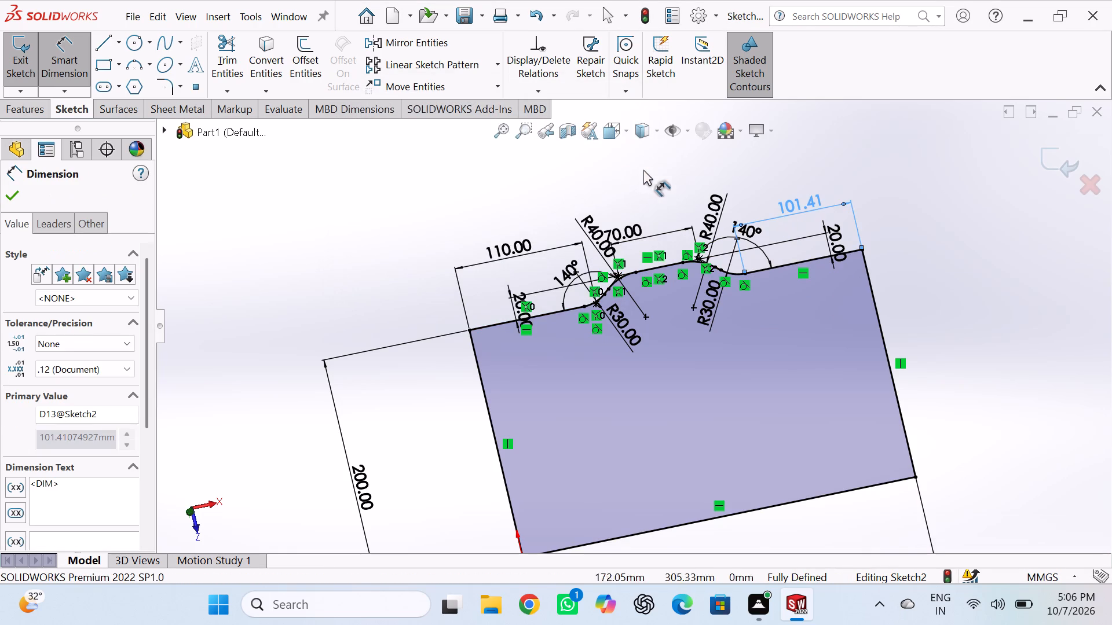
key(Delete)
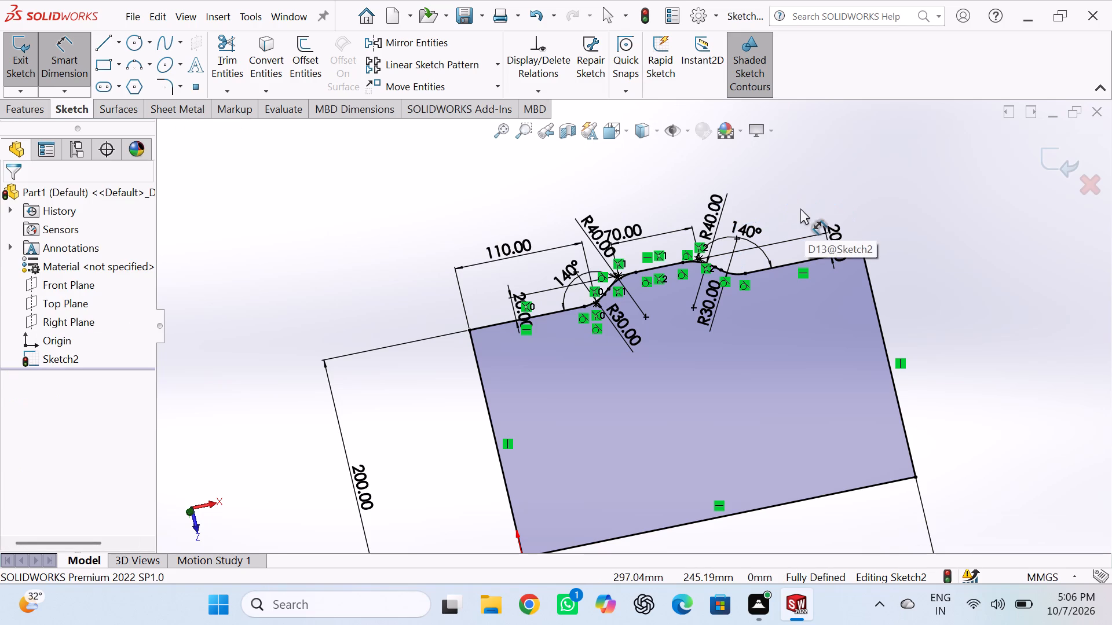
Exit the sketch and extrude the closed profile as a boss, Mid Plane, with a depth of 200 mm.
scroll(705, 297, up, 4)
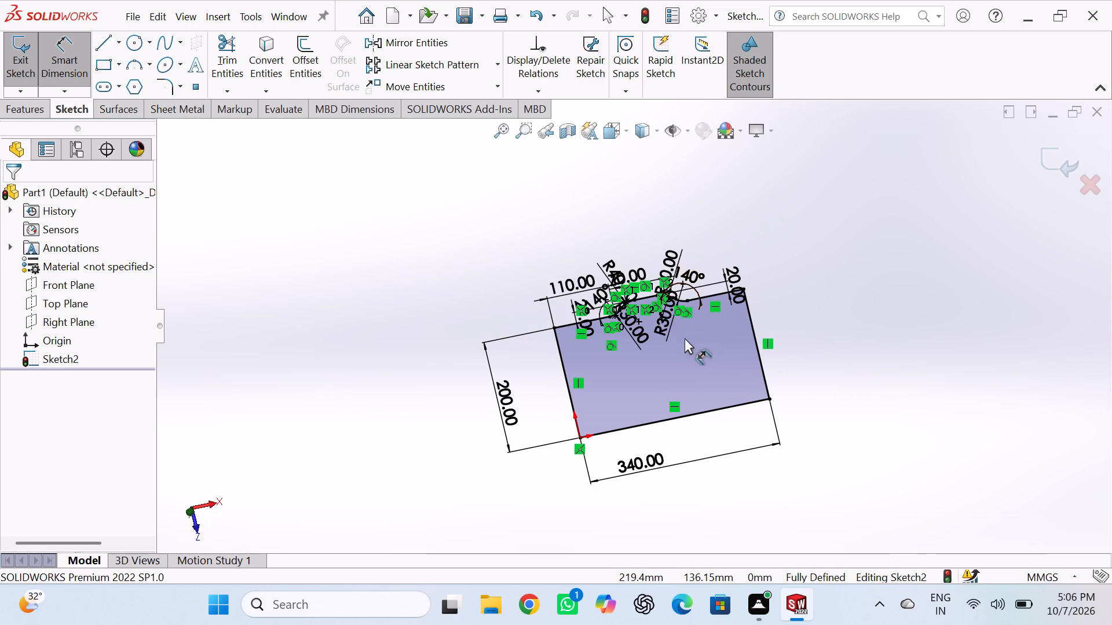
scroll(685, 338, down, 5)
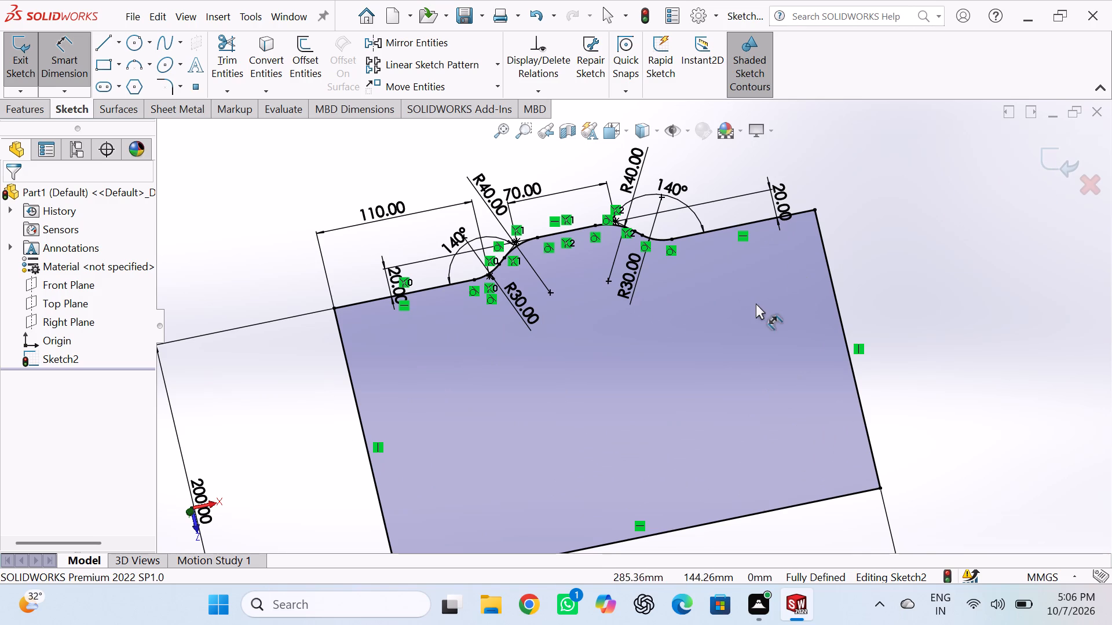
scroll(755, 303, up, 4)
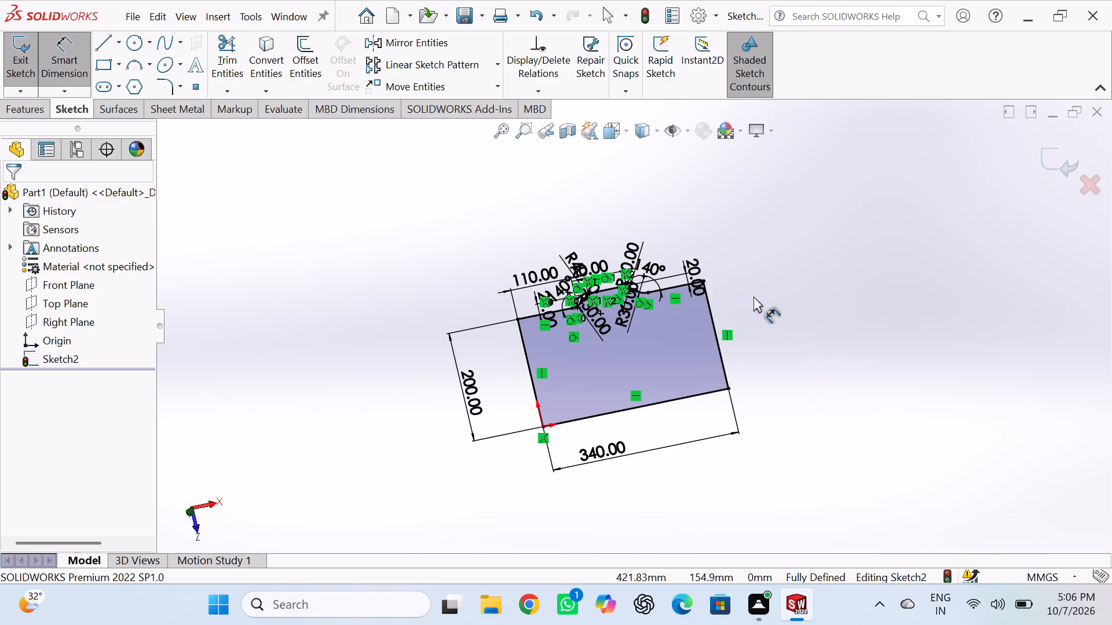
scroll(753, 295, down, 3)
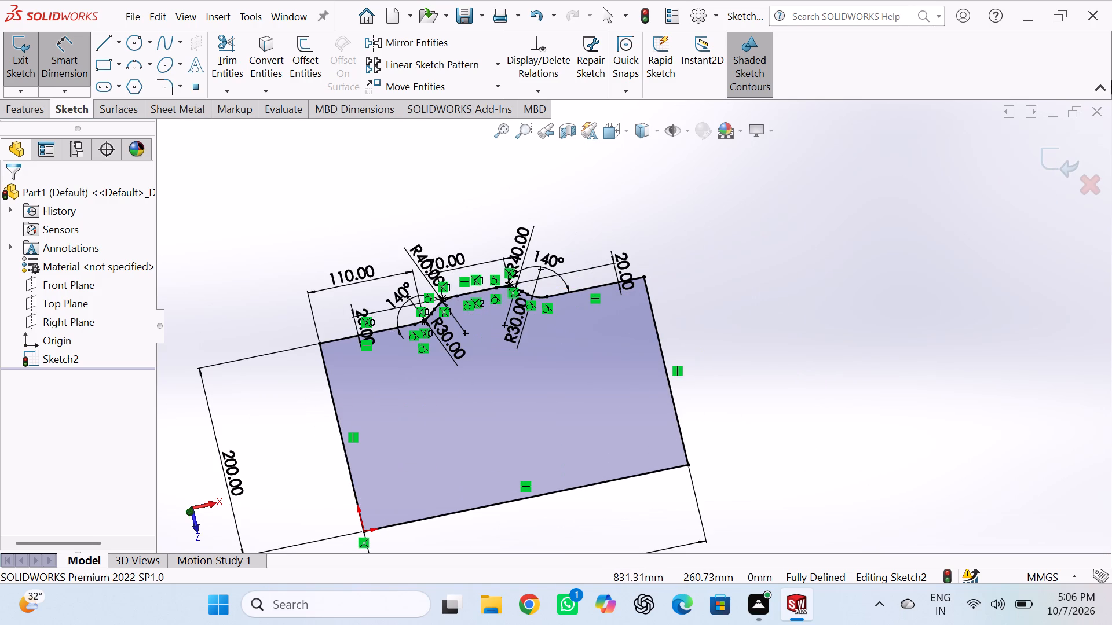
click(1056, 152)
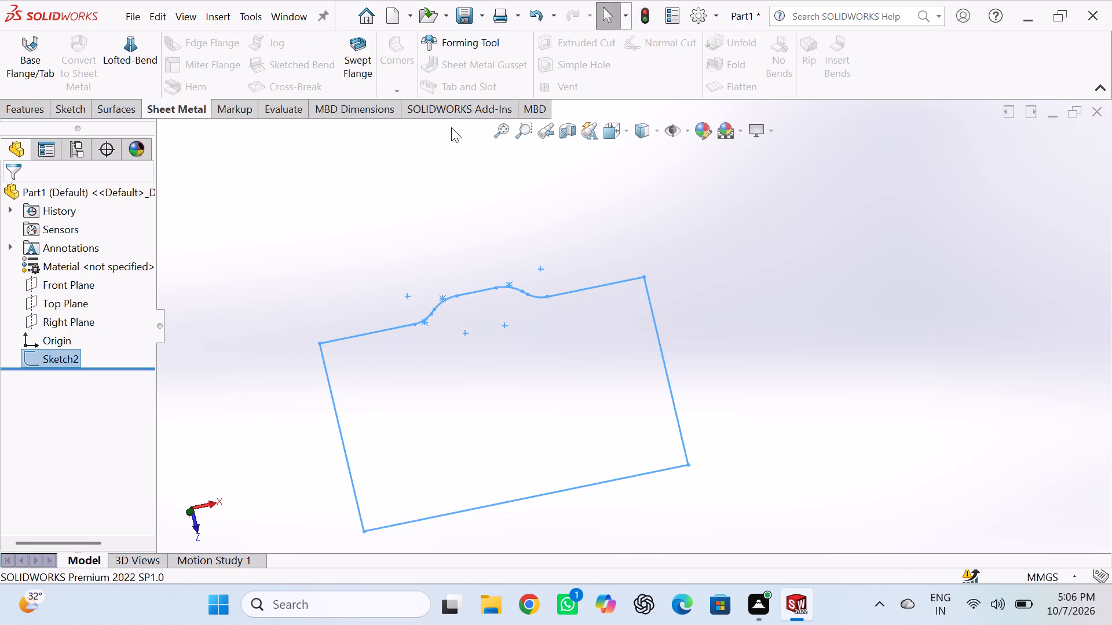
click(31, 108)
click(24, 47)
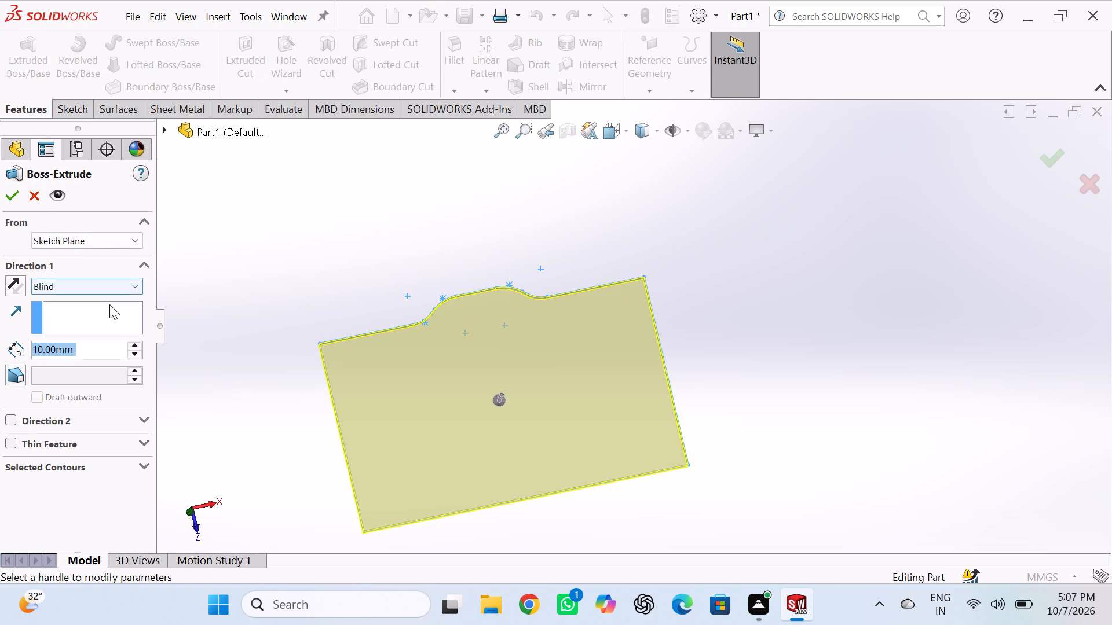
click(134, 283)
click(105, 356)
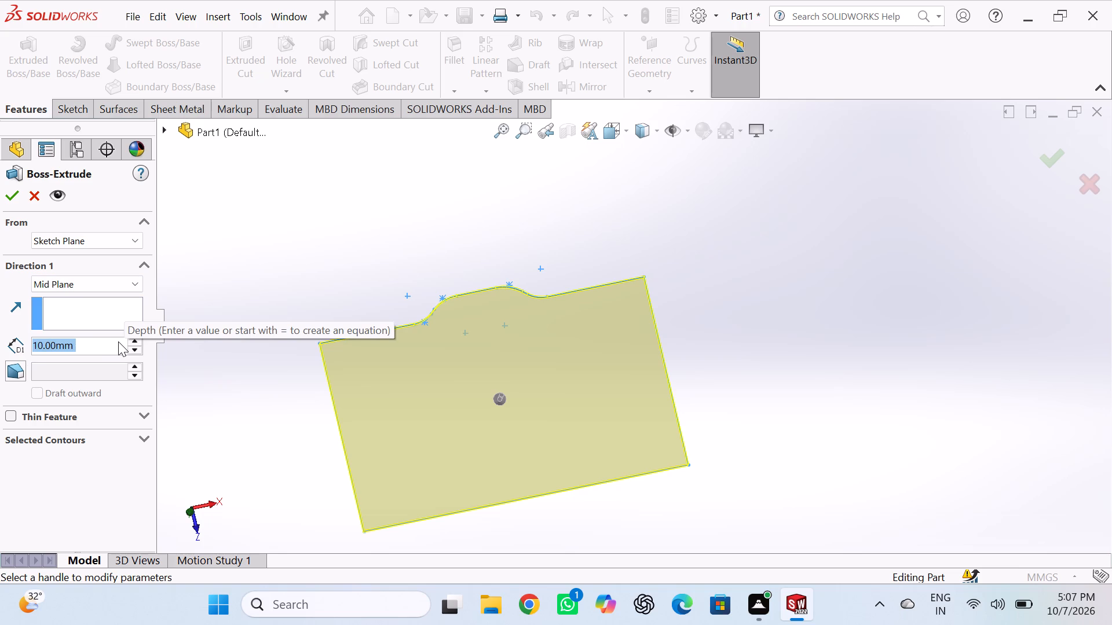
key(2)
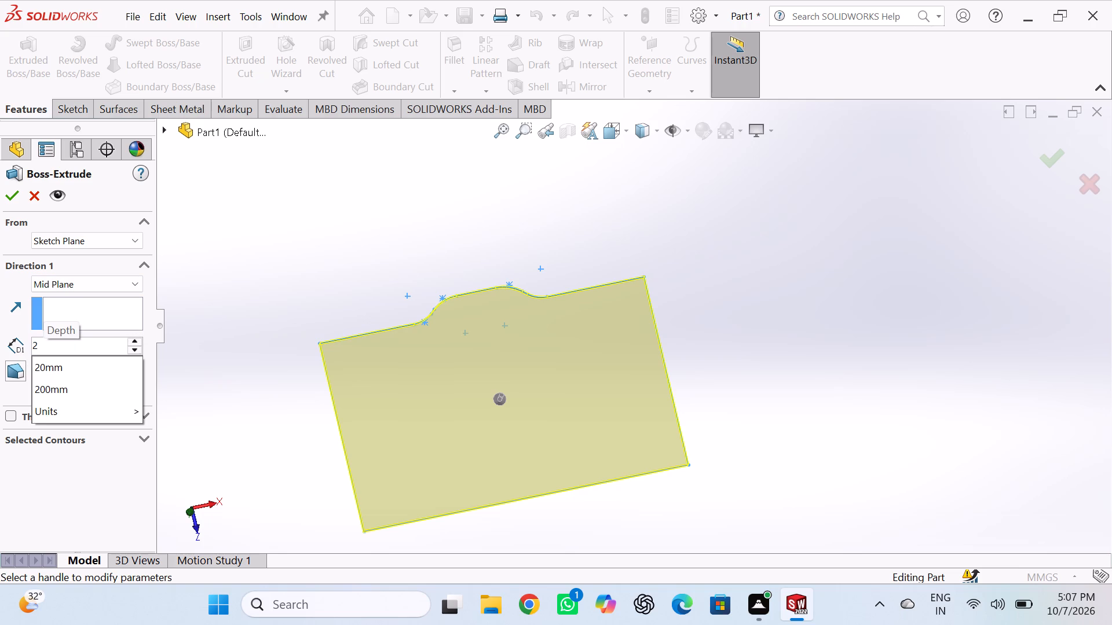
text(00)
key(Return)
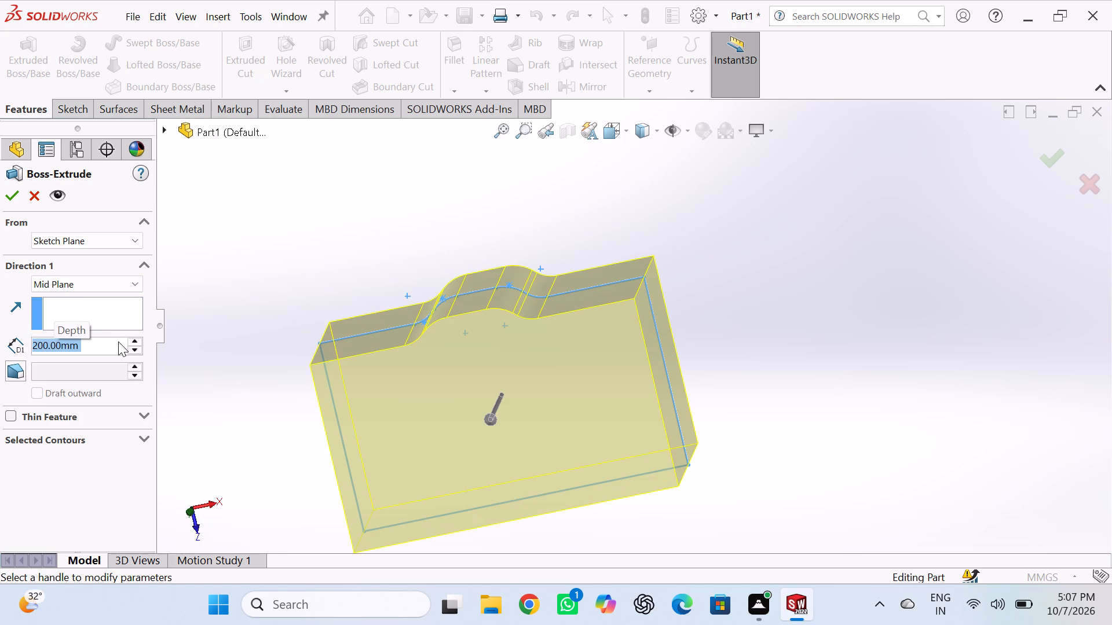
click(12, 204)
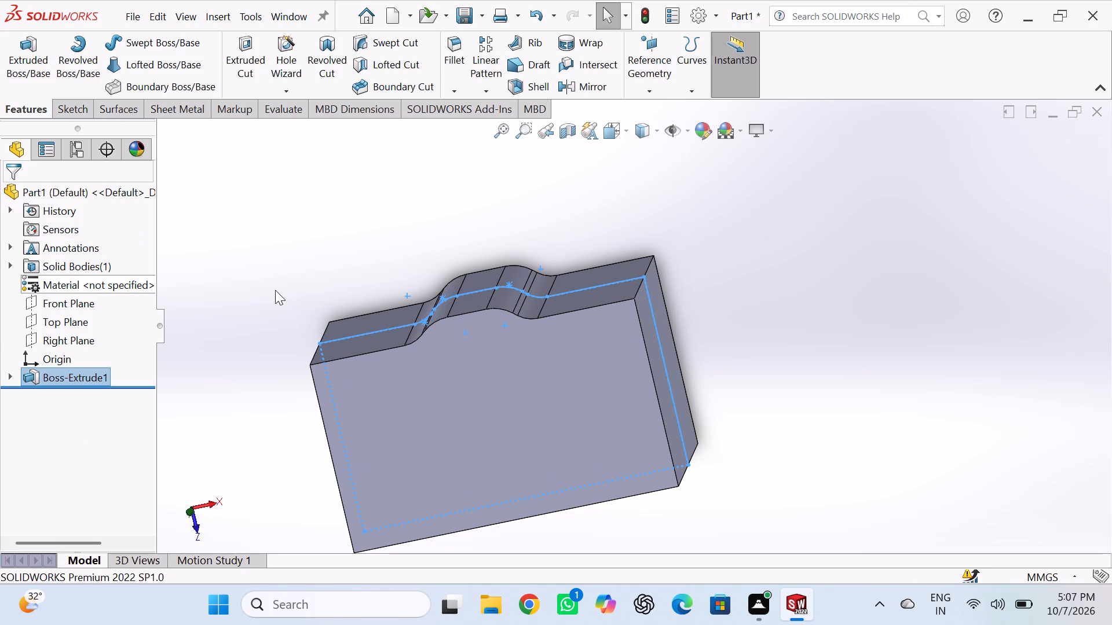
Start a Shell and pick the front, back, bottom and both end faces for removal, leaving only the stepped top faces.
middle_drag(275, 290, 289, 297)
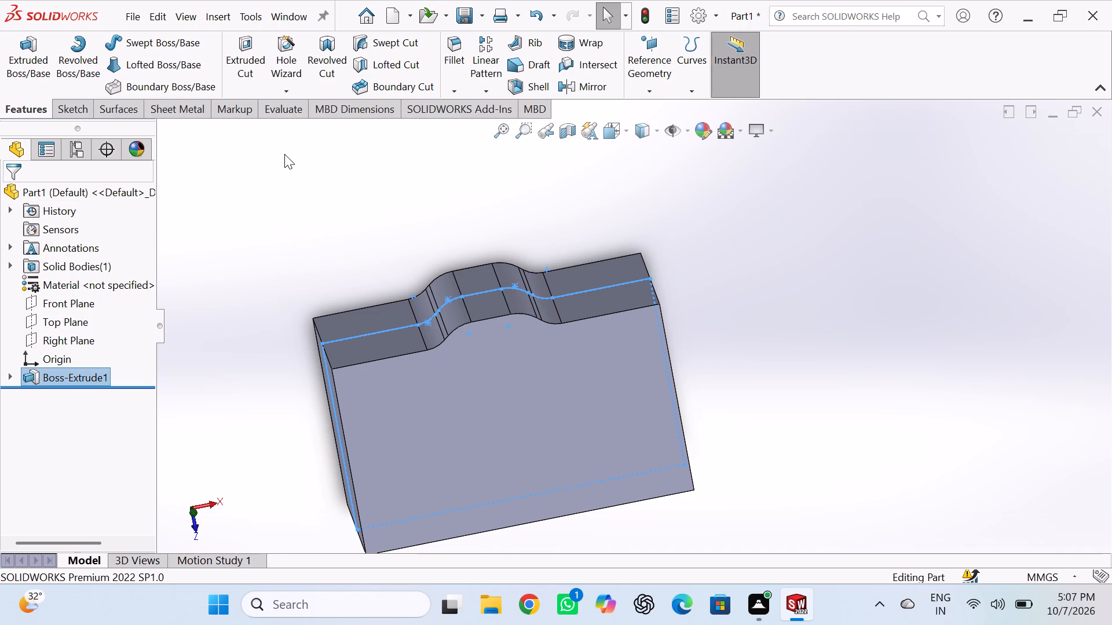
click(199, 116)
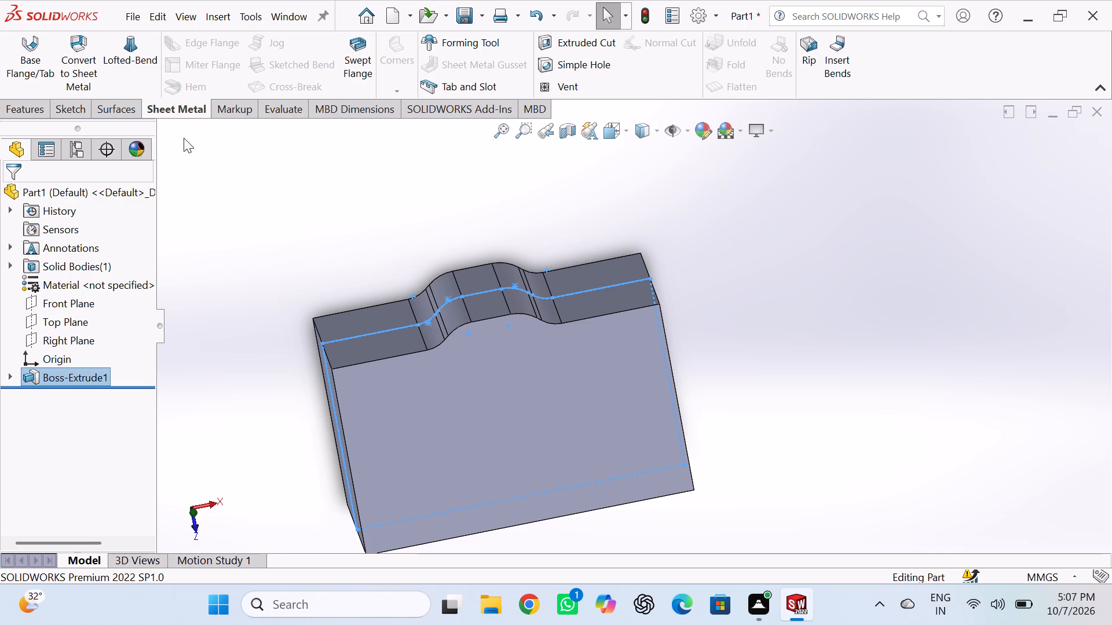
click(45, 116)
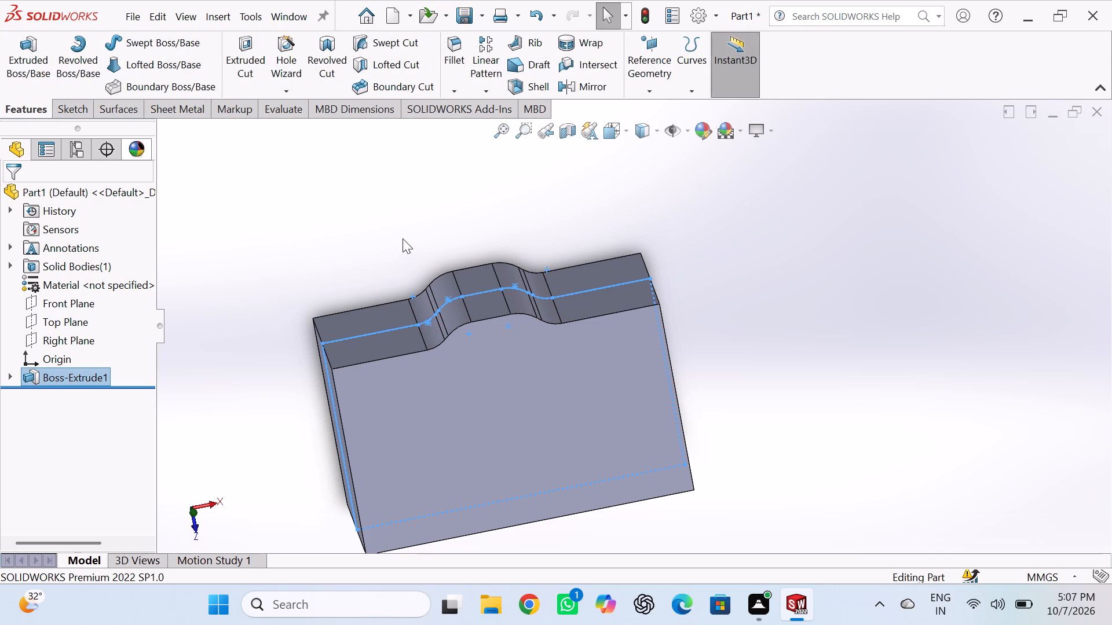
double_click(526, 86)
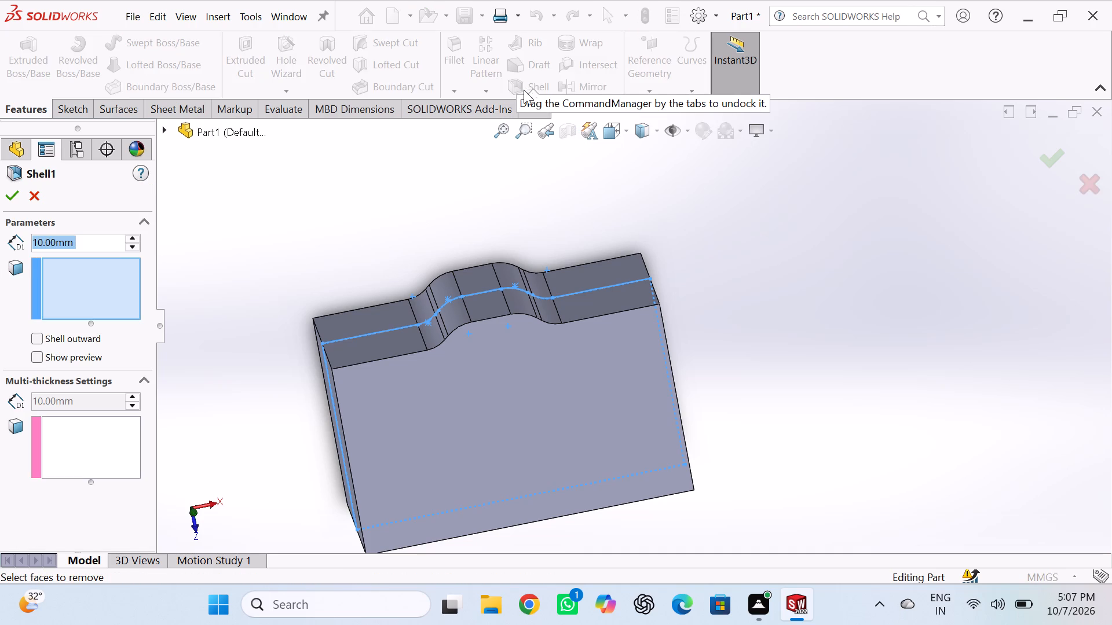
click(496, 421)
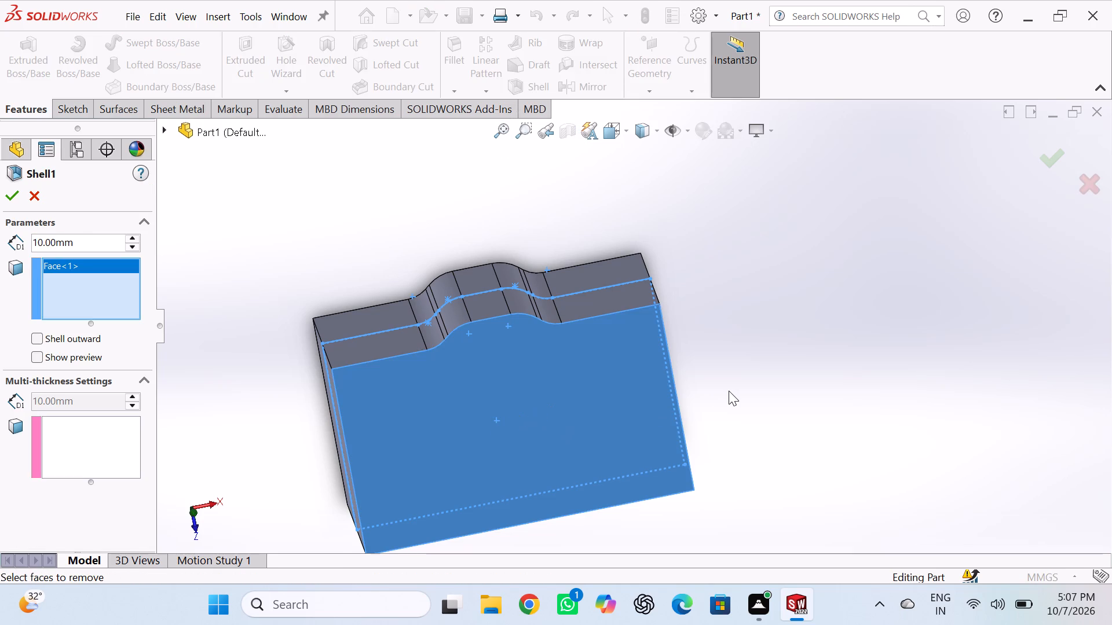
middle_drag(728, 391, 675, 433)
click(652, 400)
middle_drag(778, 358, 766, 378)
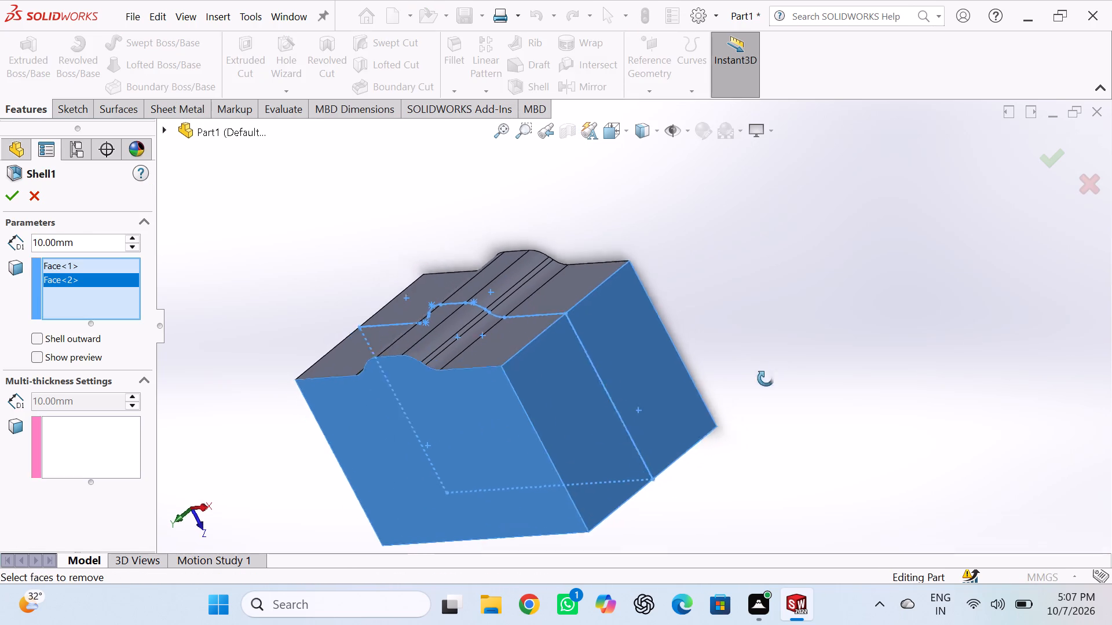
middle_drag(766, 378, 700, 450)
click(596, 400)
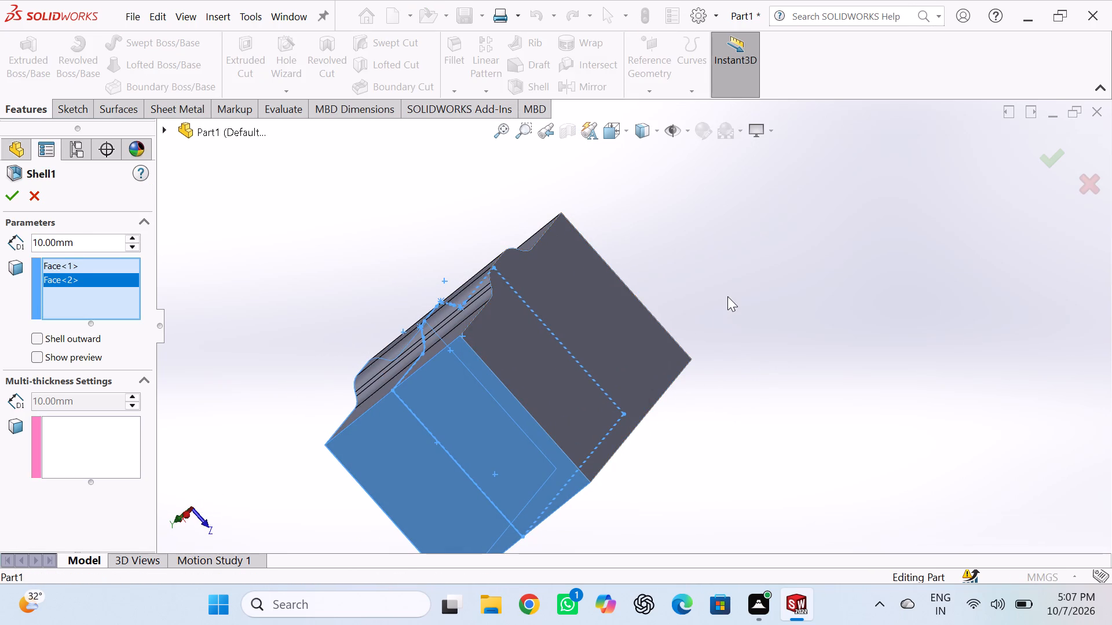
middle_drag(727, 300, 722, 320)
middle_drag(755, 255, 671, 402)
click(690, 257)
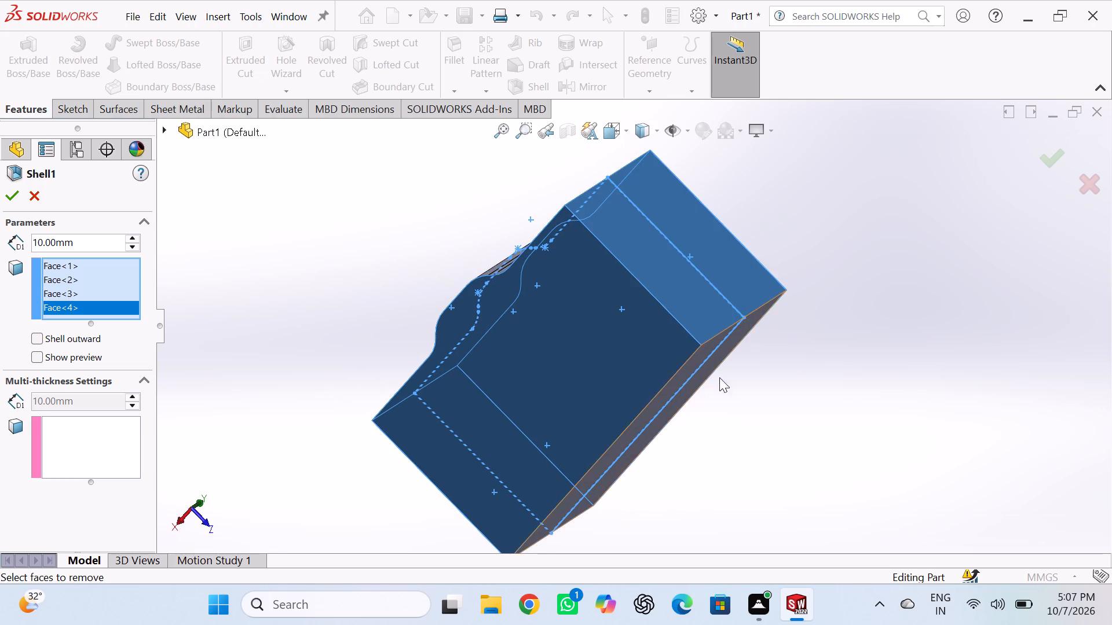
middle_drag(783, 394, 760, 380)
click(709, 362)
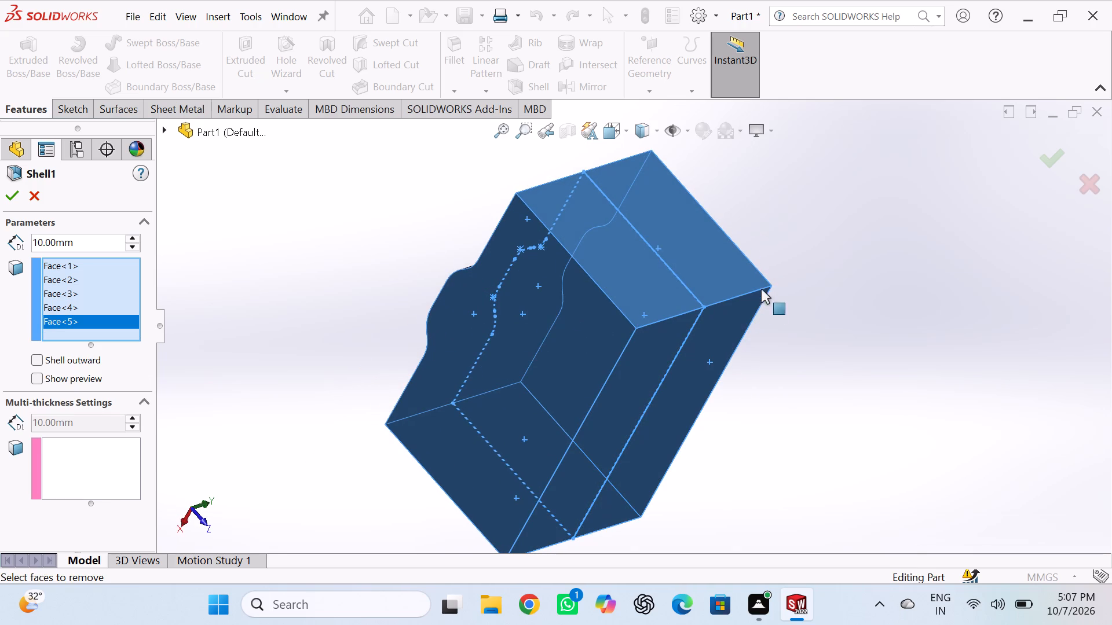
middle_drag(740, 185, 817, 270)
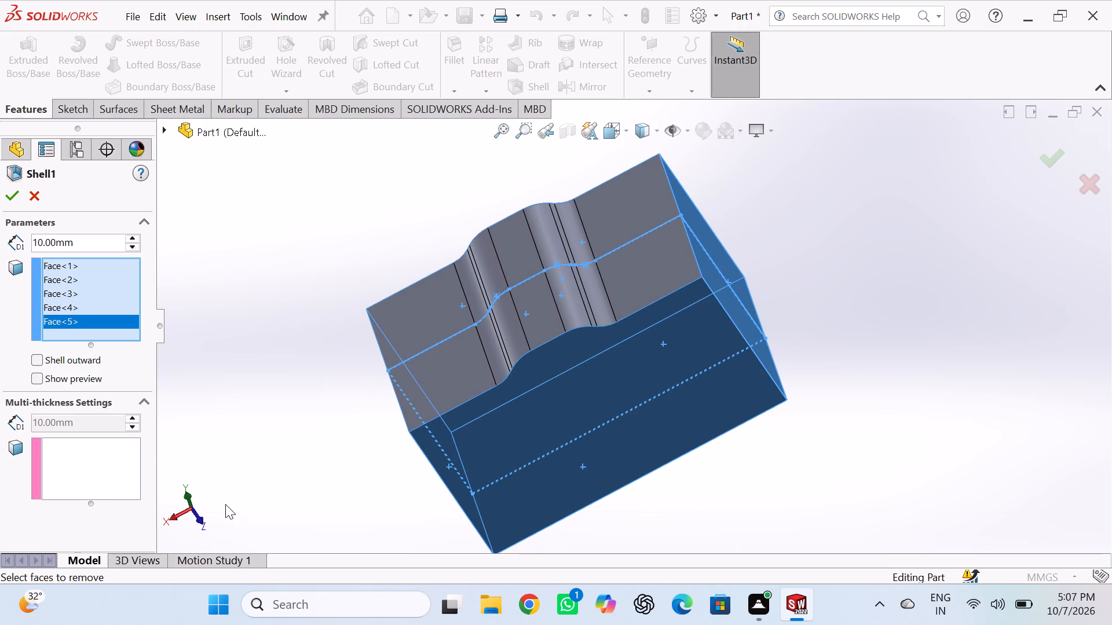
Shell the body outward with a 1 mm wall thickness, with the preview shown.
click(100, 420)
click(134, 420)
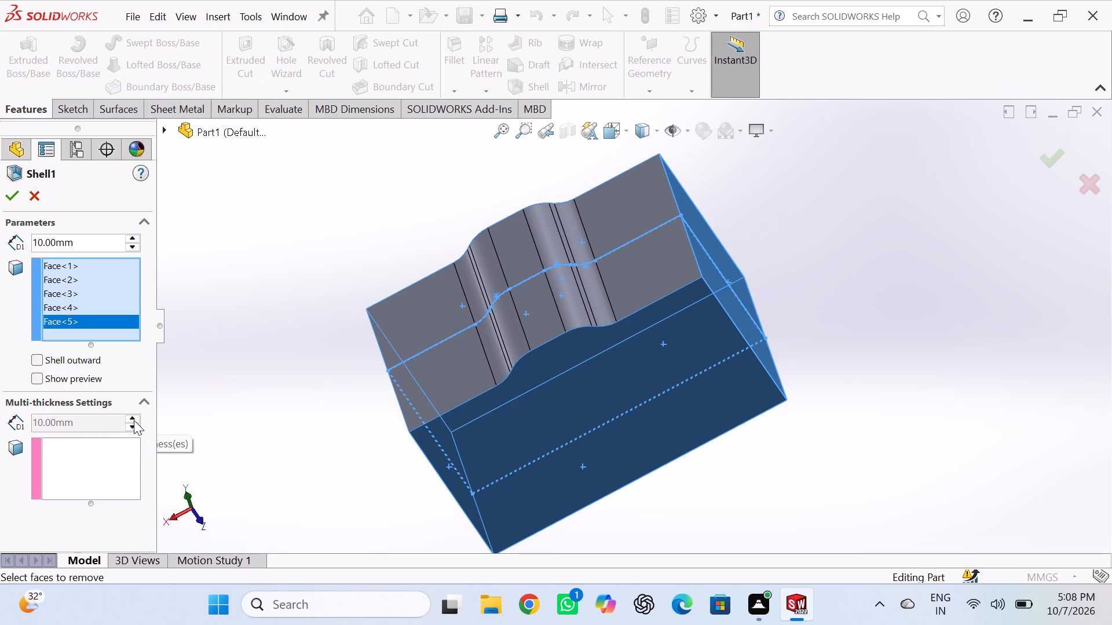
click(37, 359)
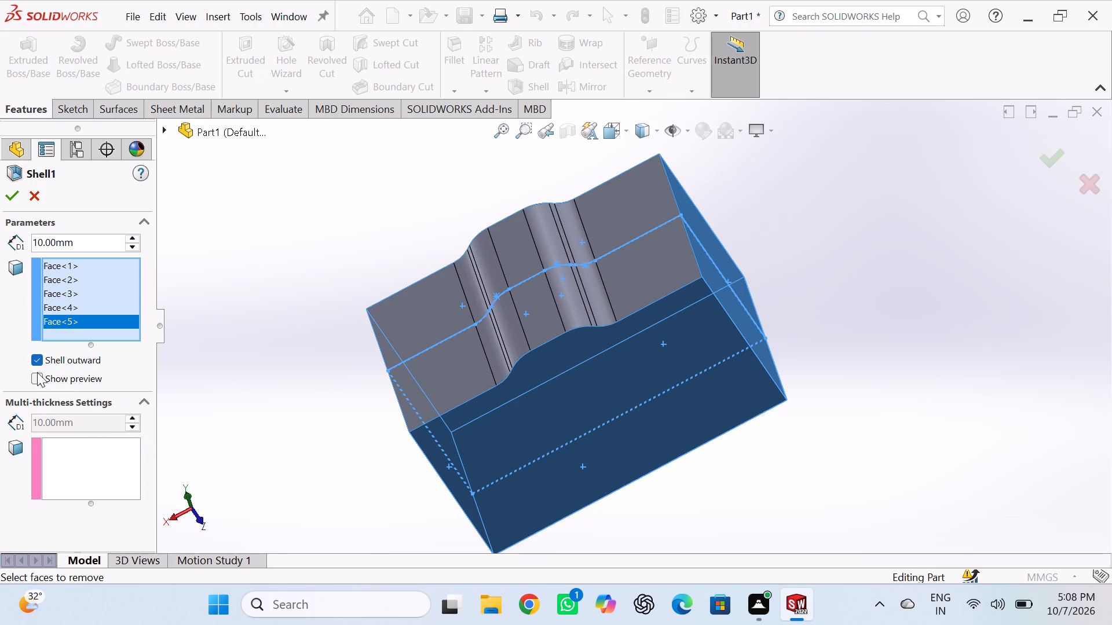
click(37, 376)
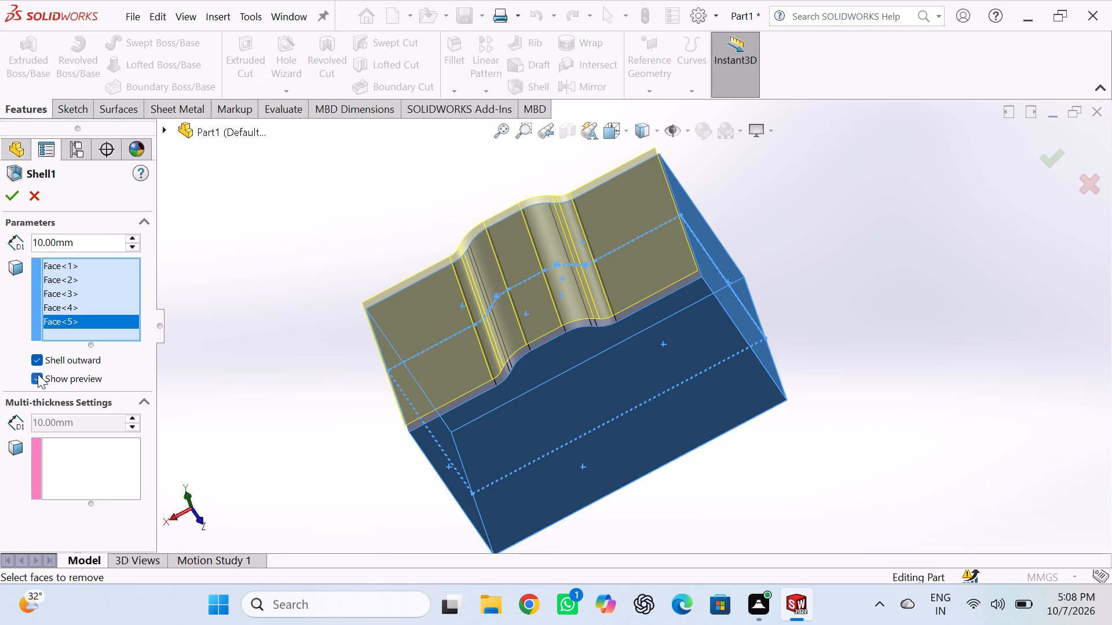
triple_click(87, 245)
click(87, 245)
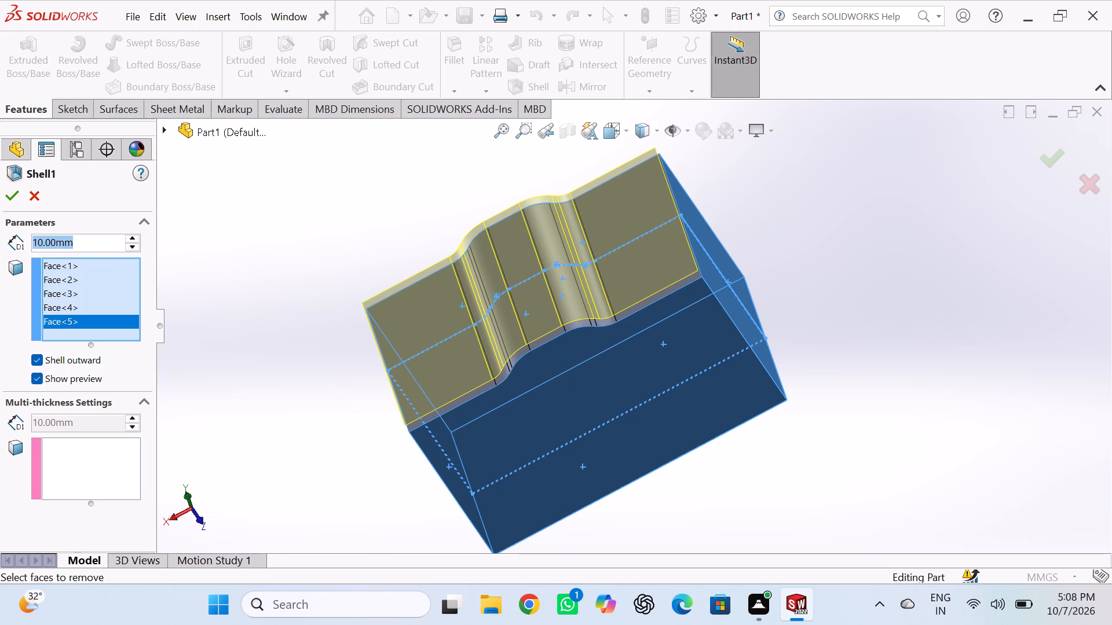
key(1)
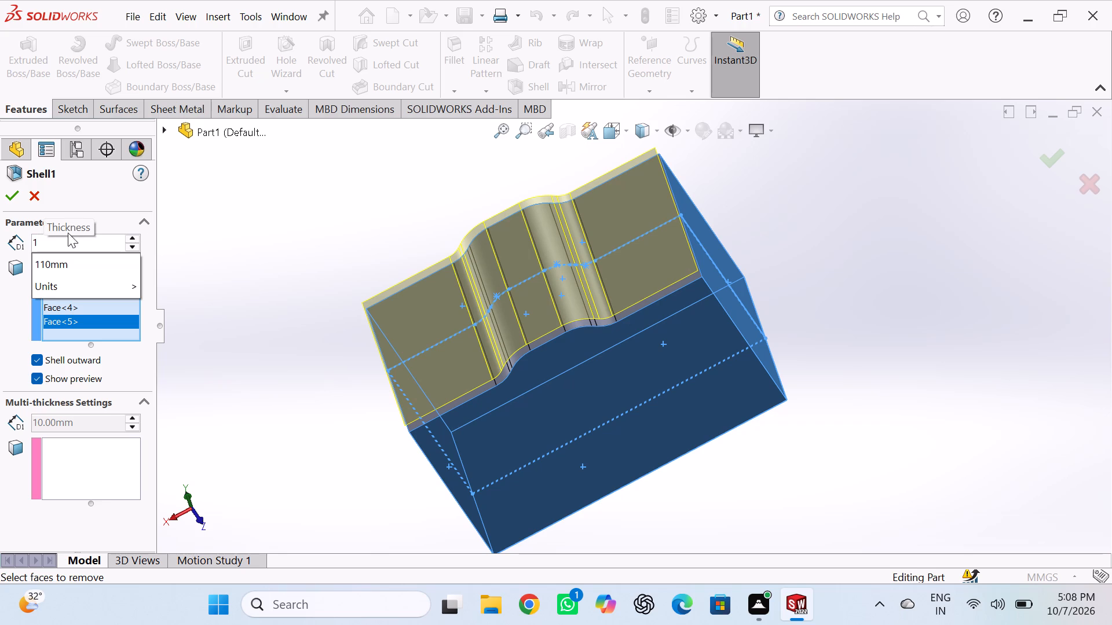
click(12, 191)
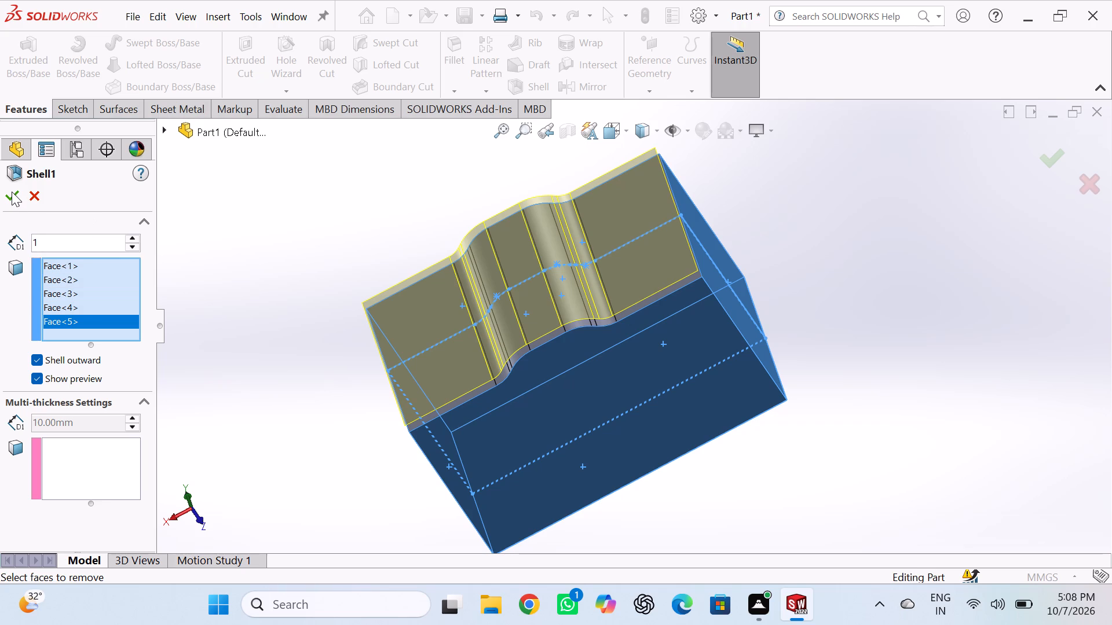
click(12, 193)
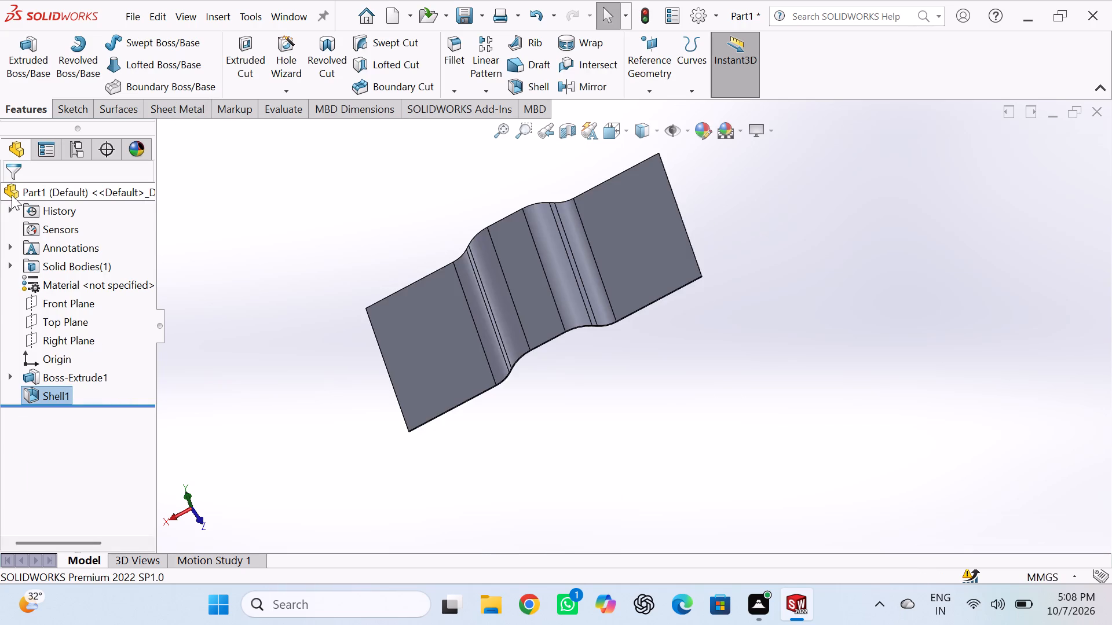
Select the entire stepped thin sheet and start Convert to Sheet Metal.
middle_drag(286, 368, 324, 279)
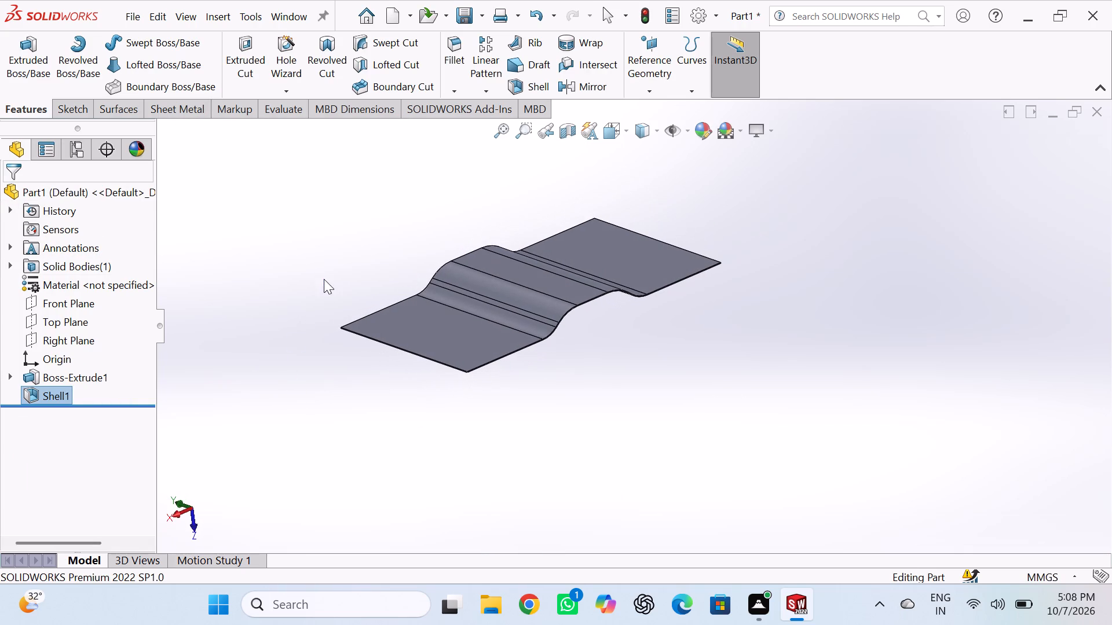
middle_drag(300, 413, 256, 402)
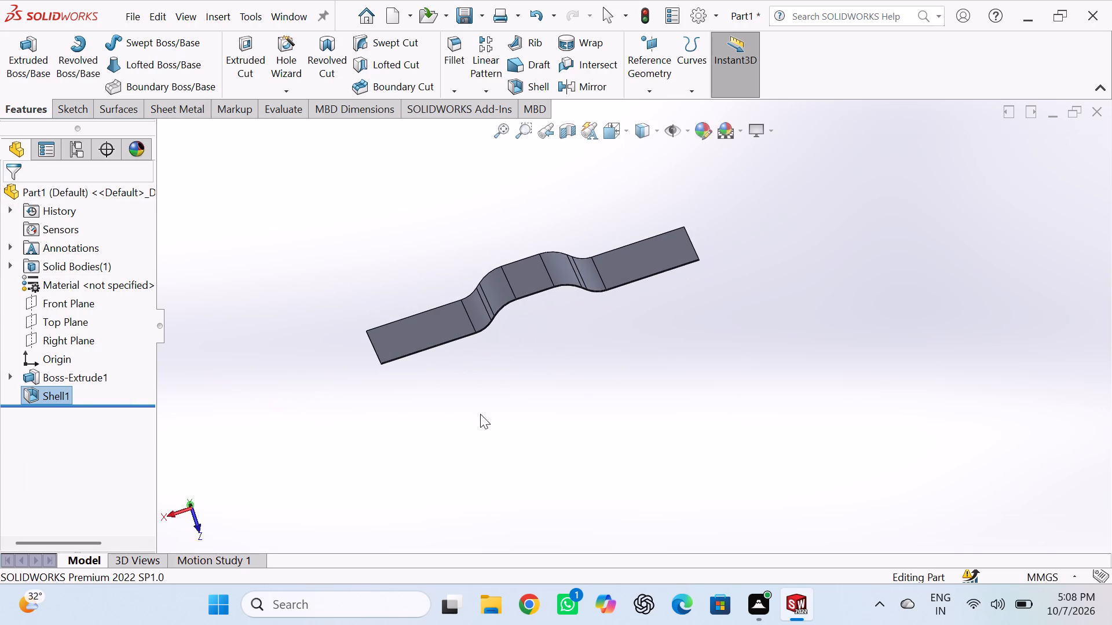
middle_drag(675, 337, 668, 376)
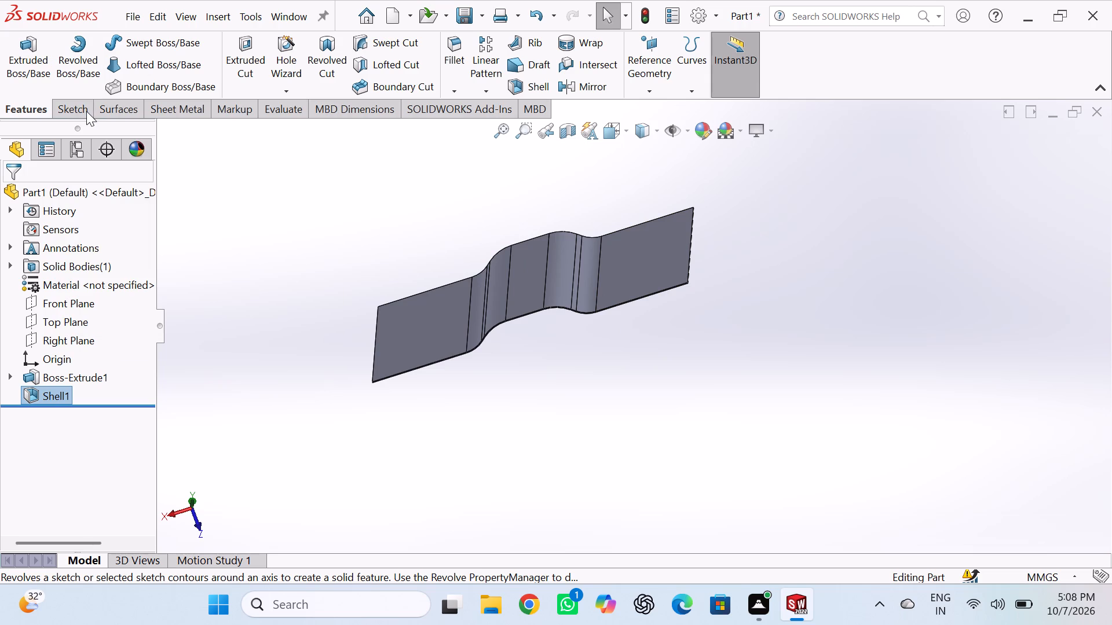
click(159, 110)
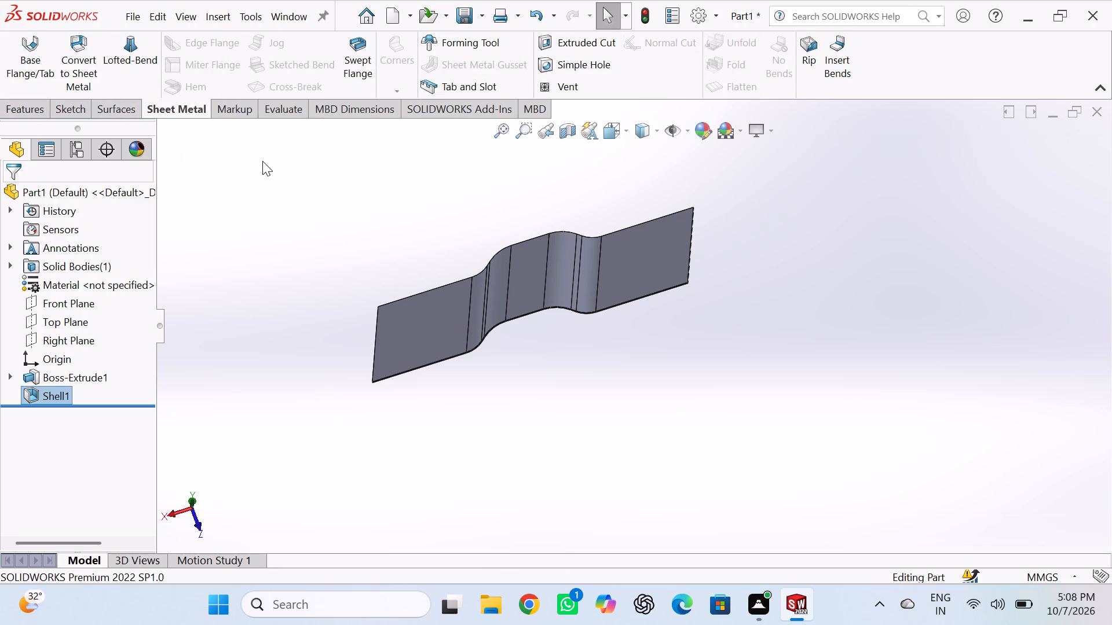
middle_drag(262, 161, 301, 215)
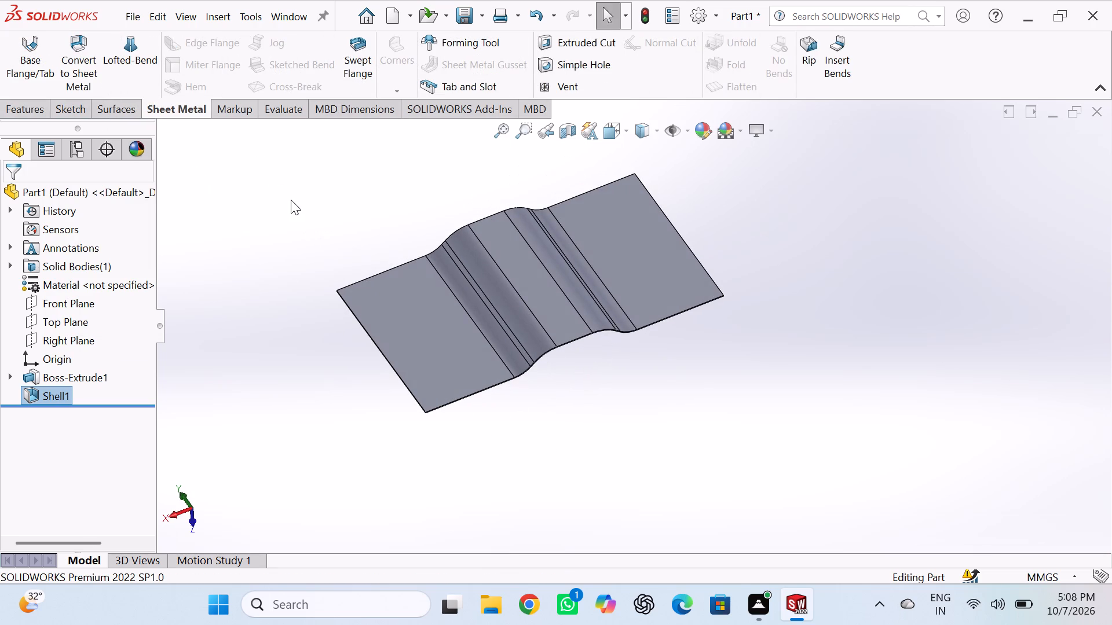
click(267, 179)
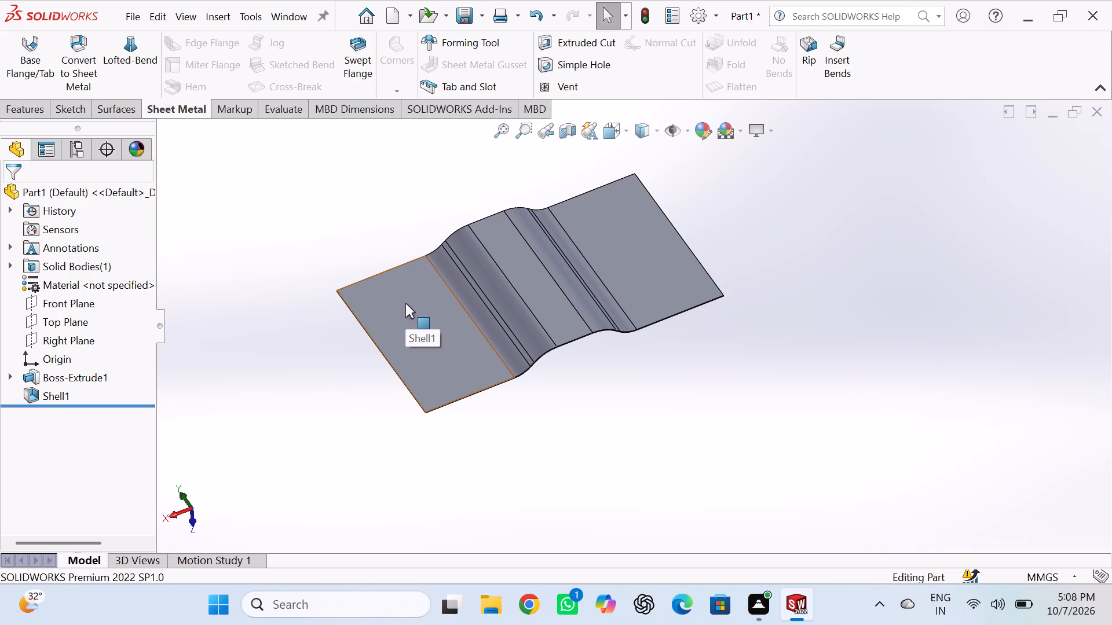
drag(279, 174, 447, 296)
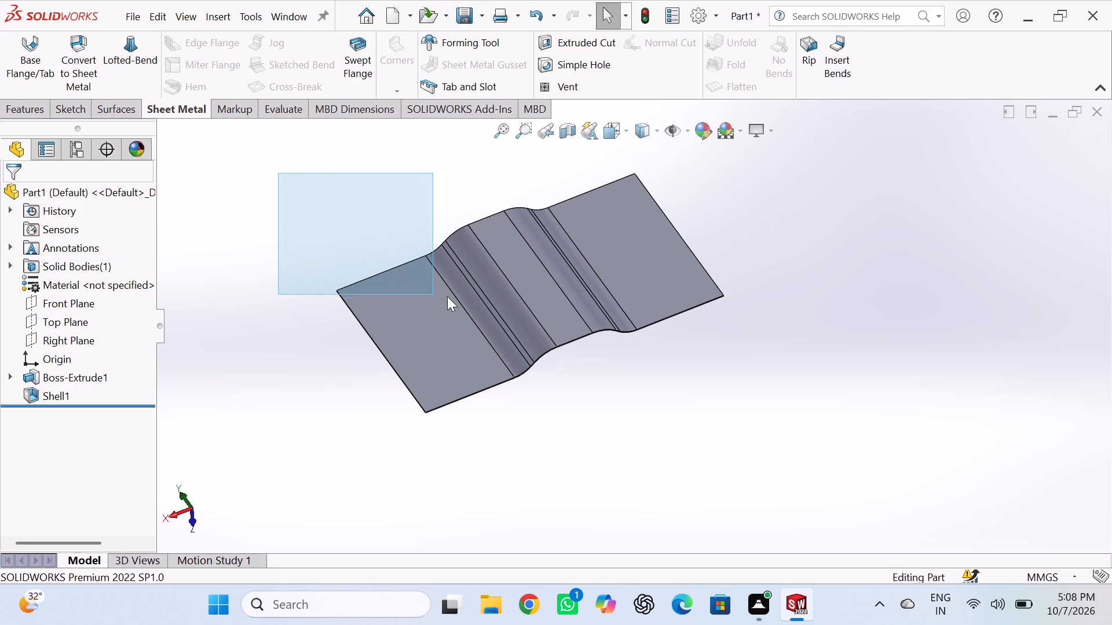
drag(447, 296, 762, 421)
click(262, 169)
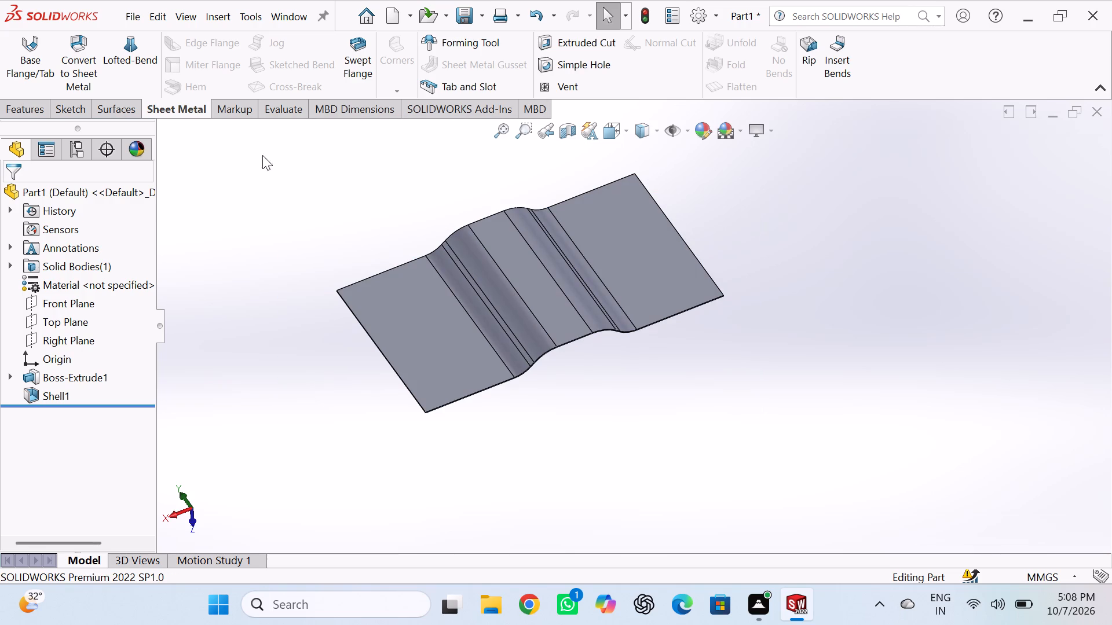
drag(259, 138, 756, 343)
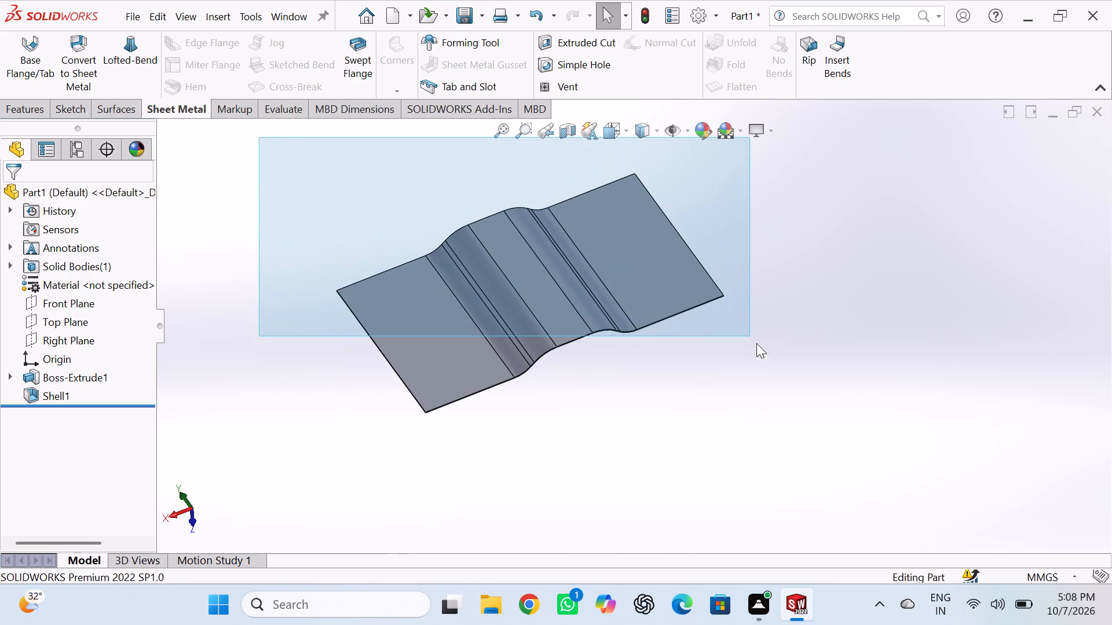
drag(756, 343, 812, 451)
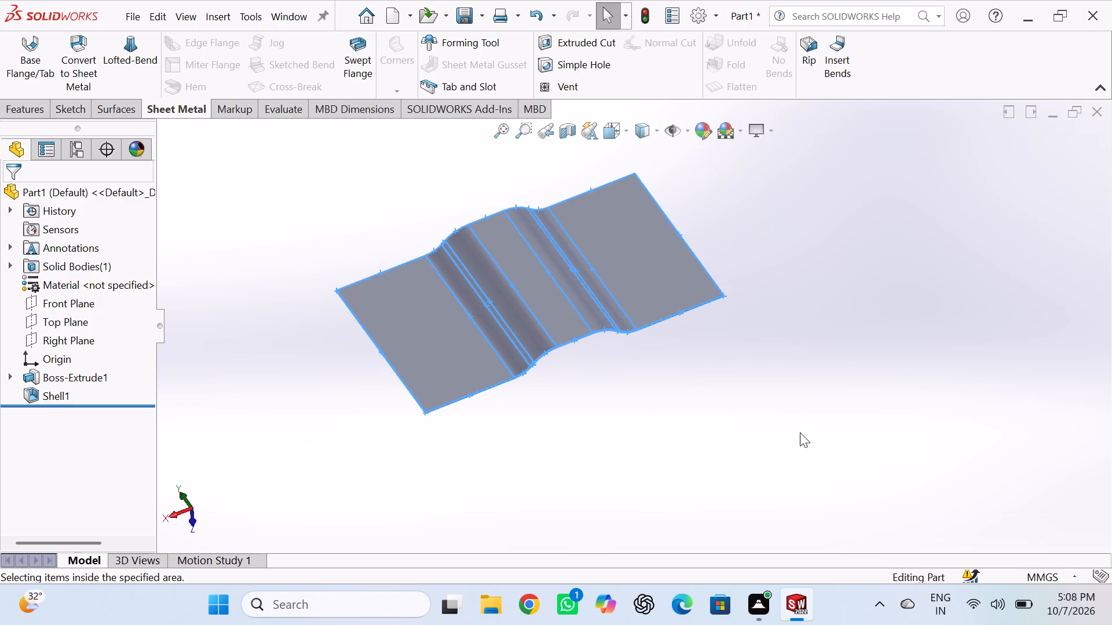
click(86, 46)
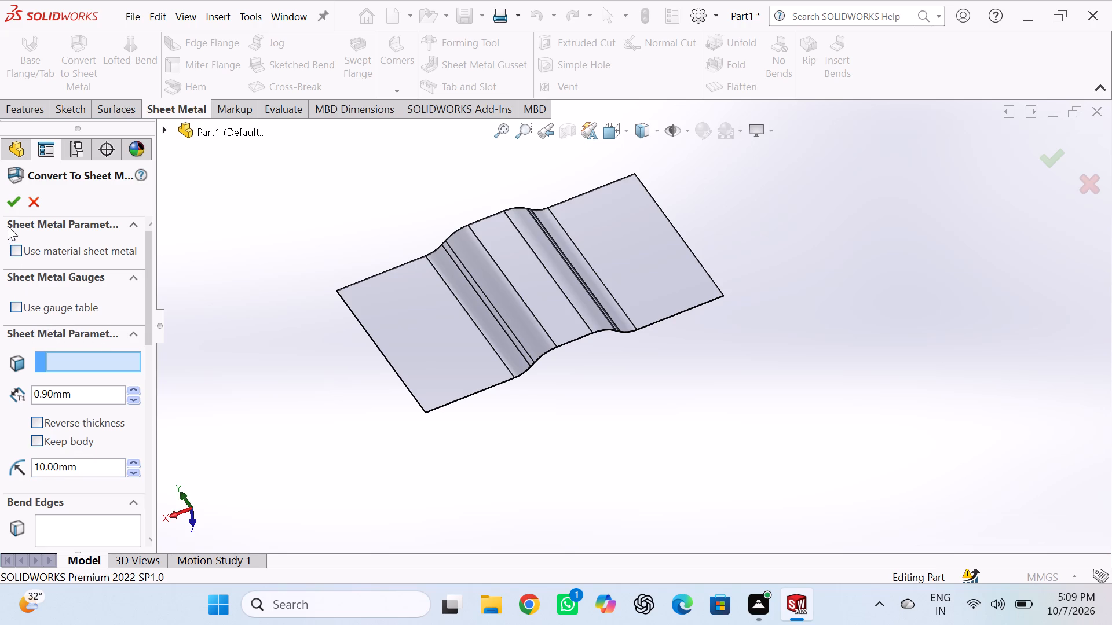
Review the Convert to Sheet Metal settings for sheet parameters, bend edges, rip edges, rip sketches and corner defaults.
scroll(89, 266, down, 5)
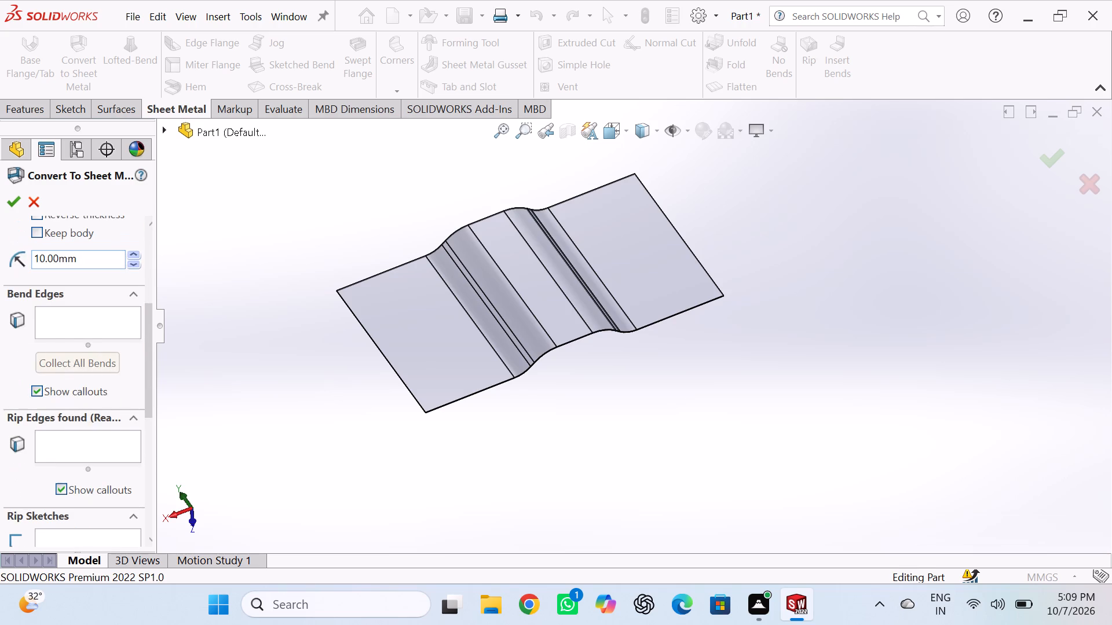
scroll(89, 266, down, 3)
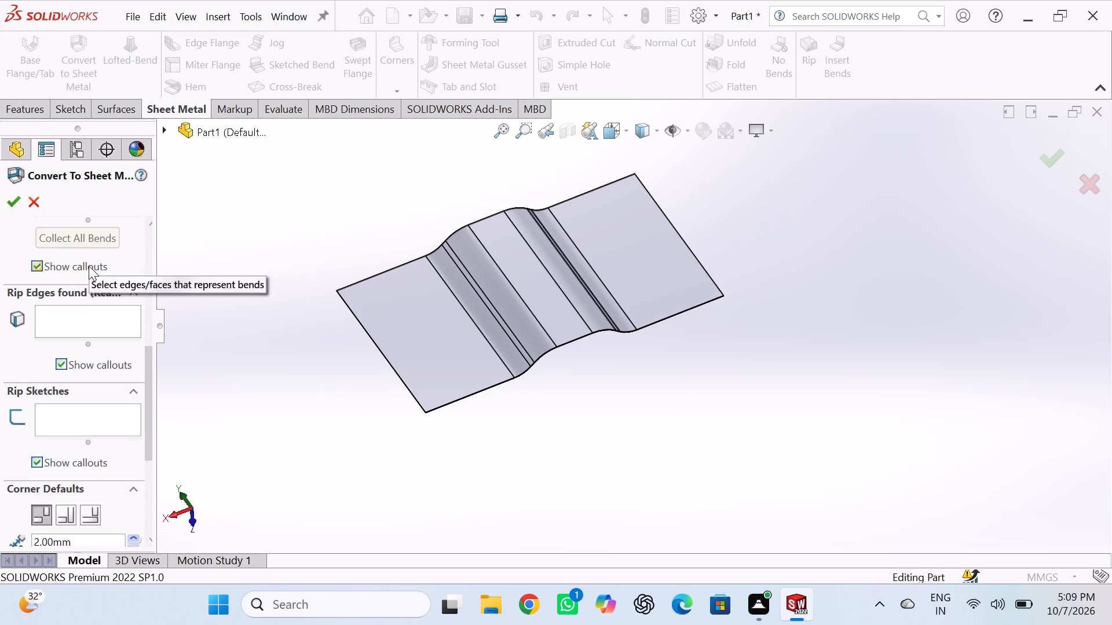
scroll(89, 266, down, 6)
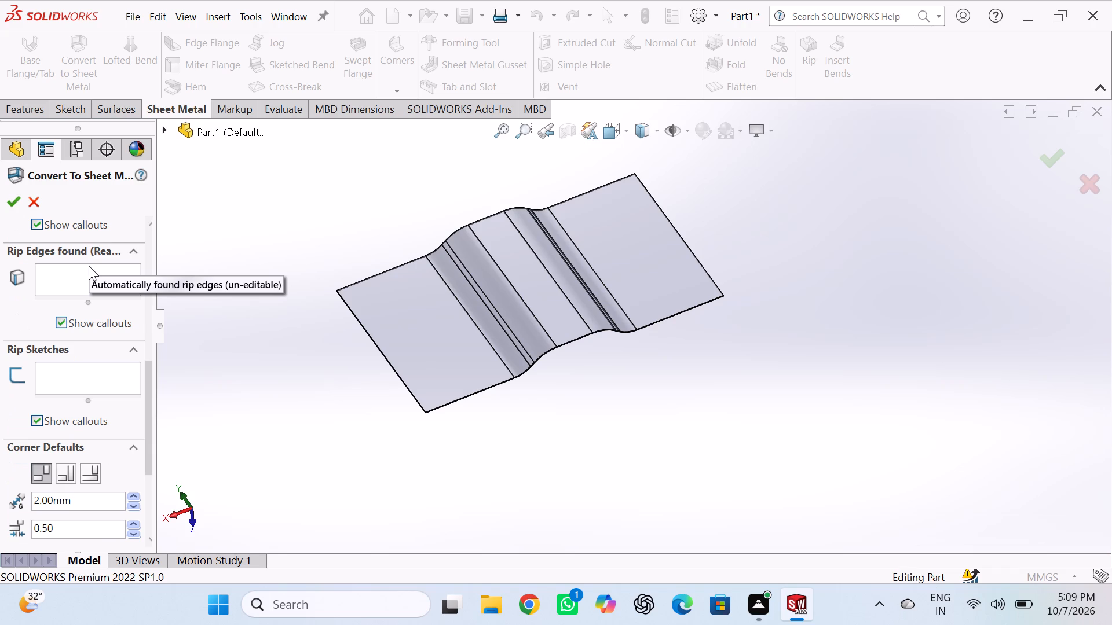
scroll(89, 266, up, 19)
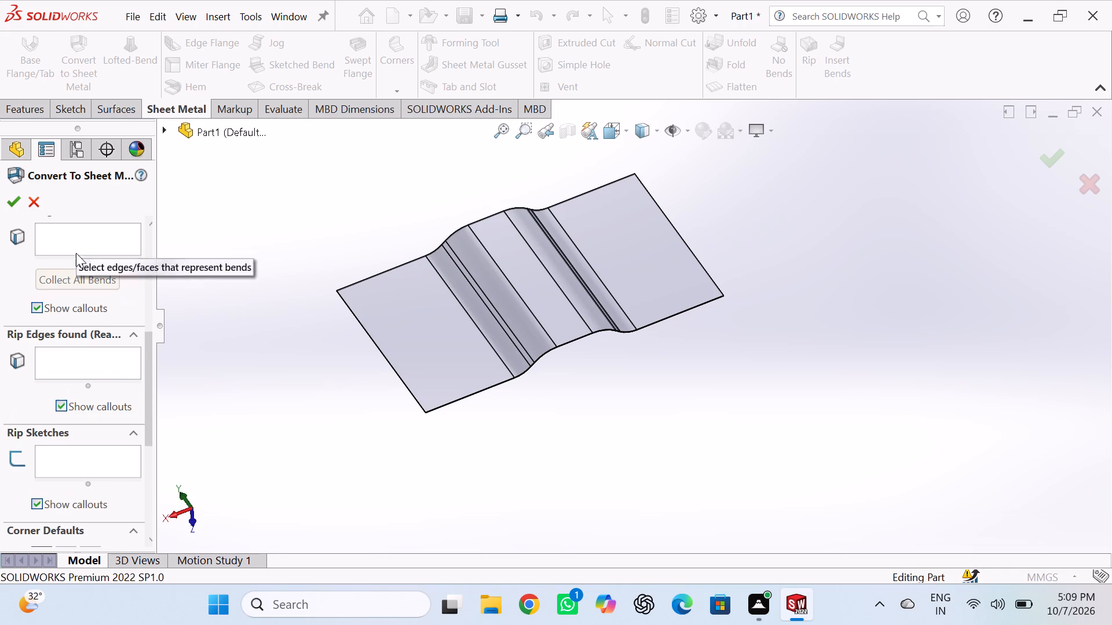
scroll(110, 364, up, 7)
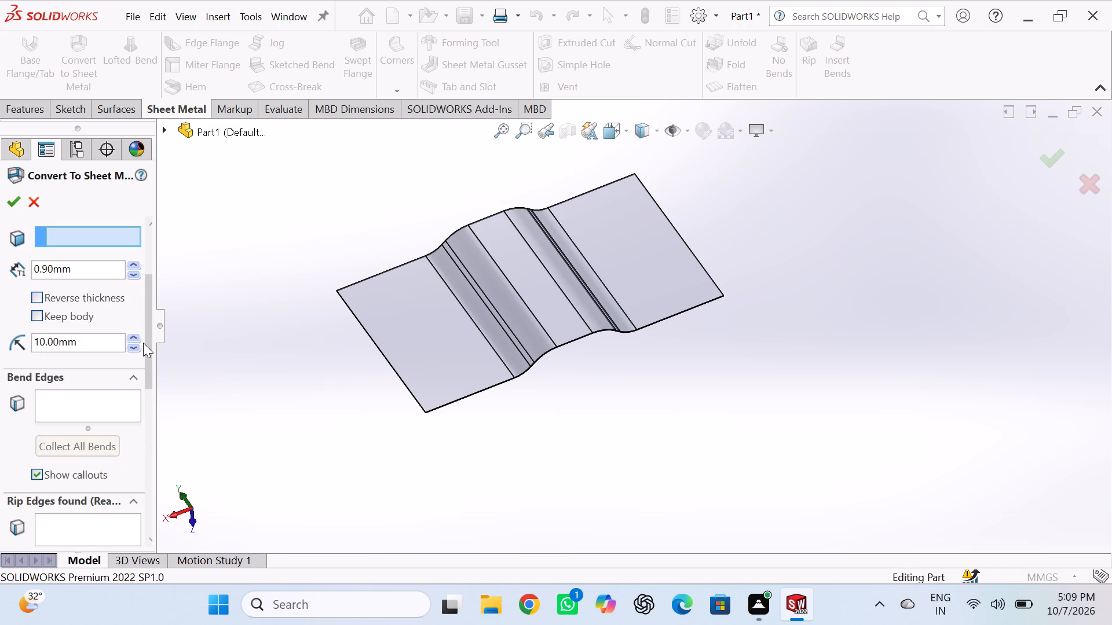
scroll(143, 343, up, 7)
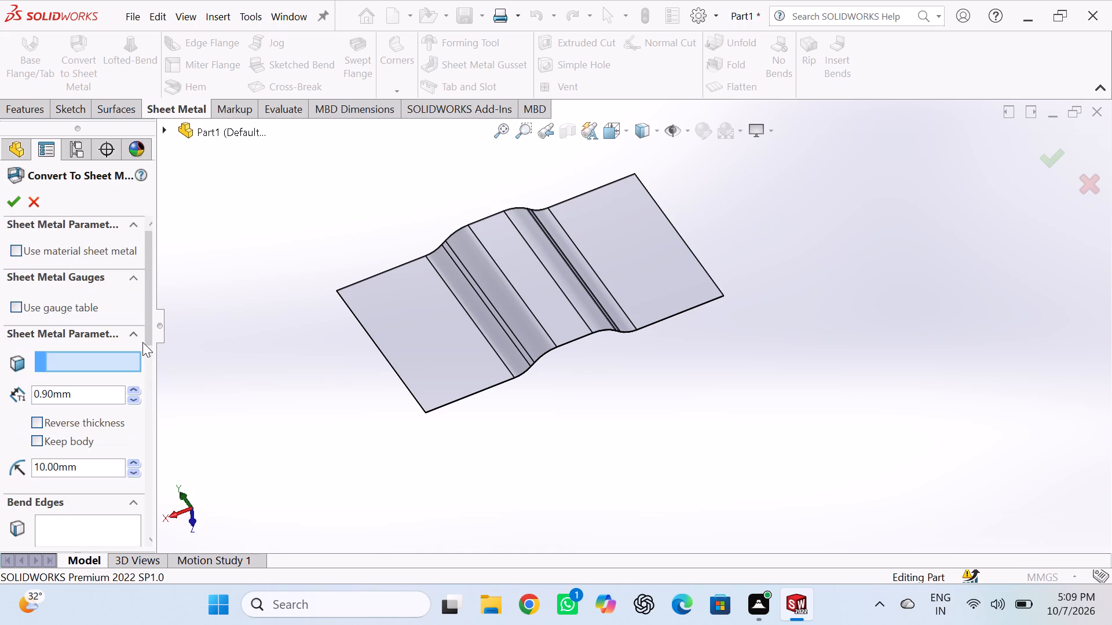
scroll(142, 342, up, 1)
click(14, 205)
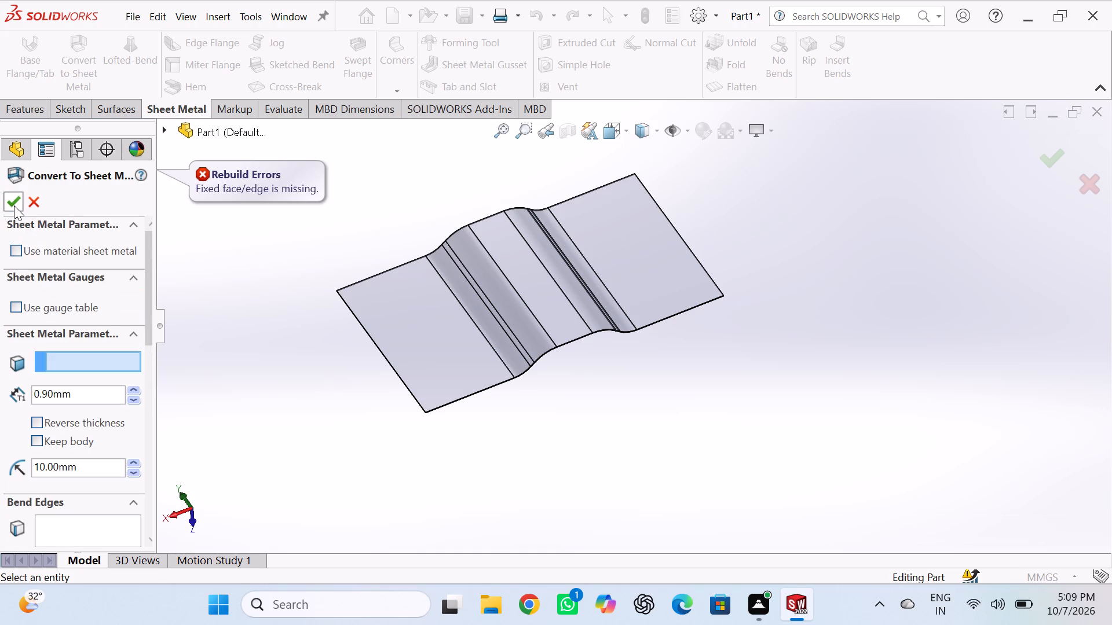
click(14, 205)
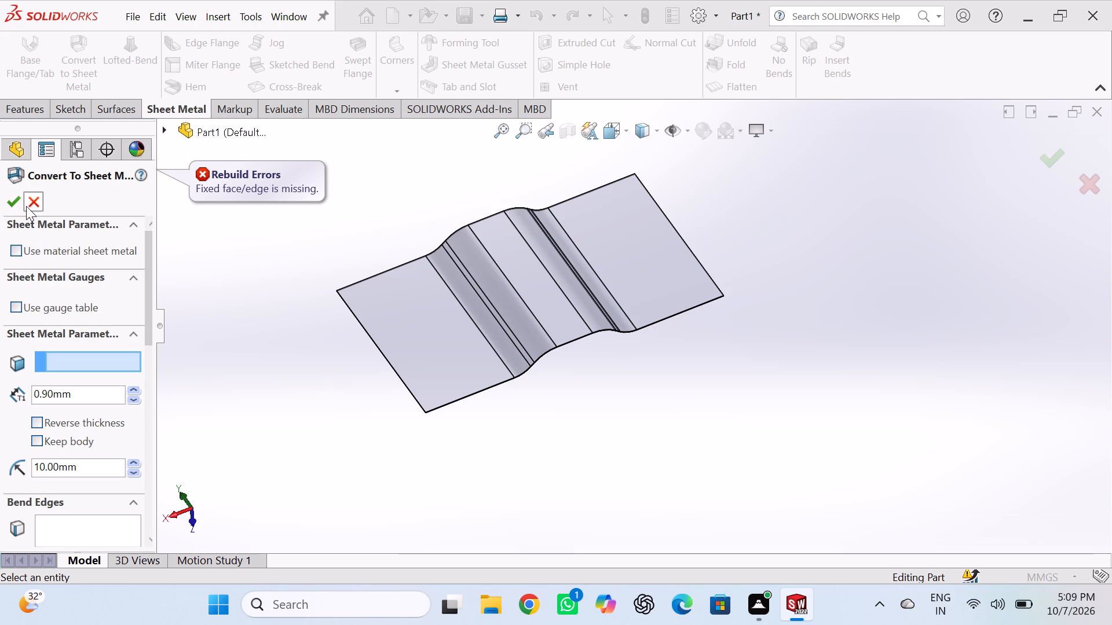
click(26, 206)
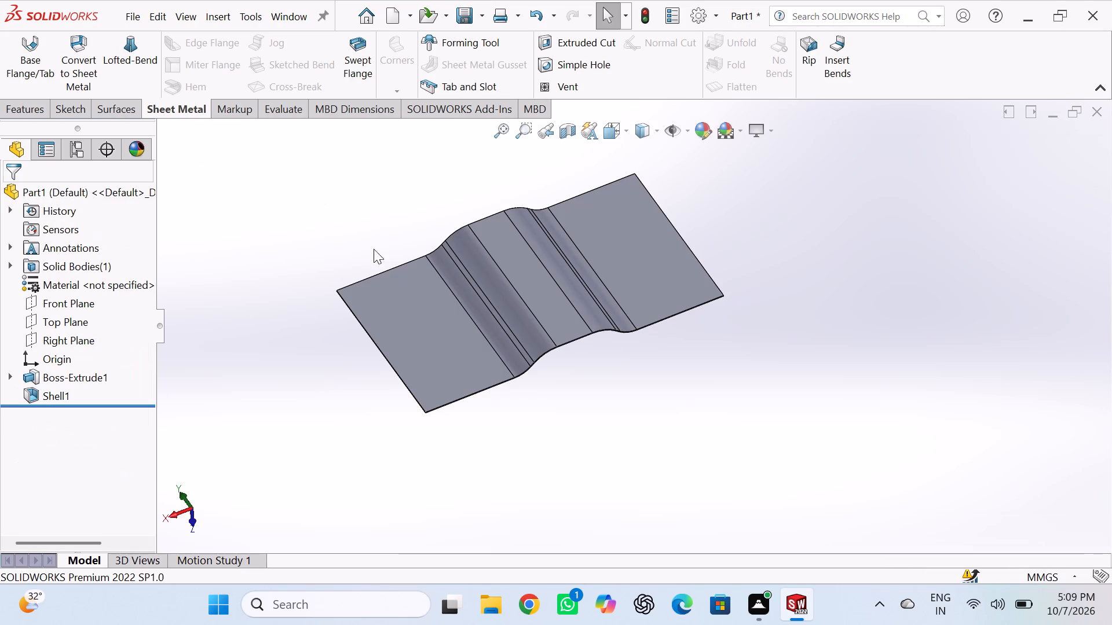
Convert the stepped thin body to sheet metal, using the flat top face of the raised middle section as the fixed face.
drag(265, 157, 827, 440)
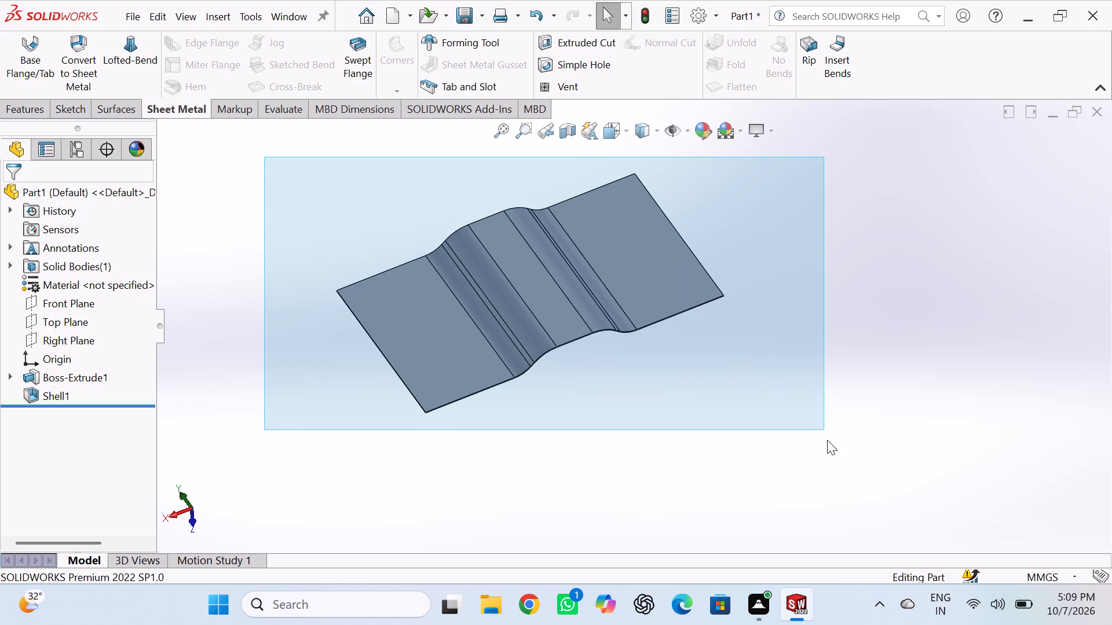
drag(827, 440, 837, 459)
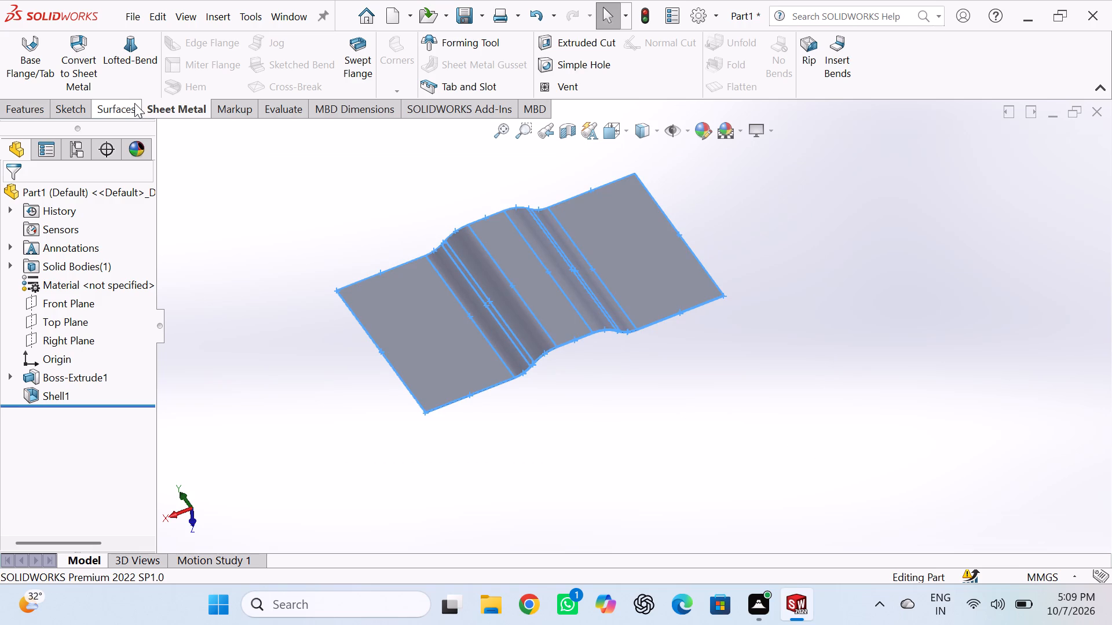
click(76, 69)
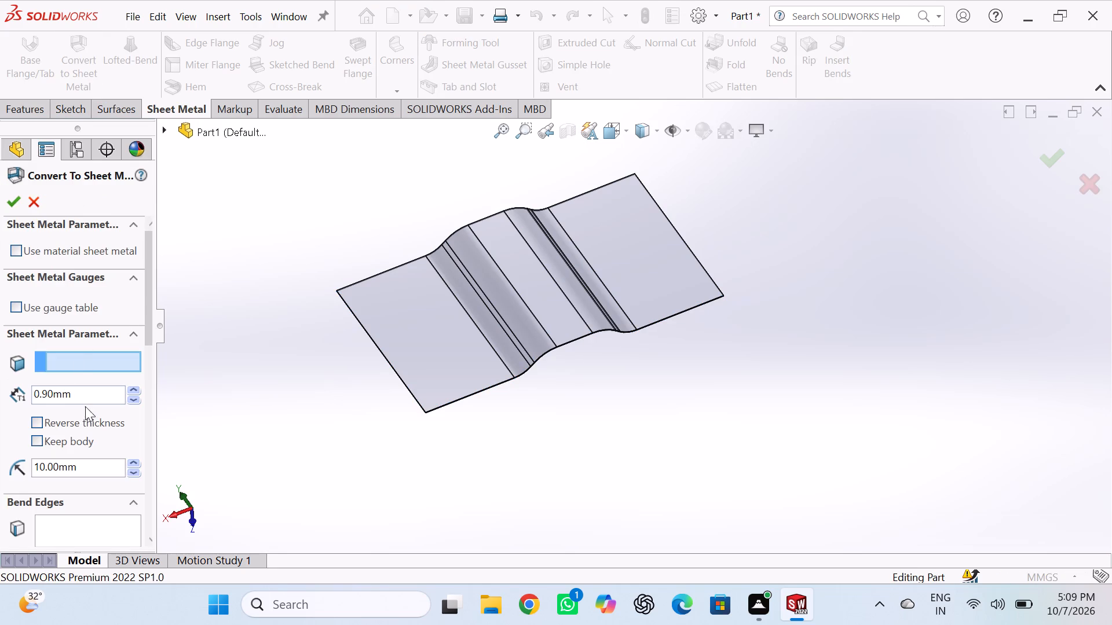
click(540, 271)
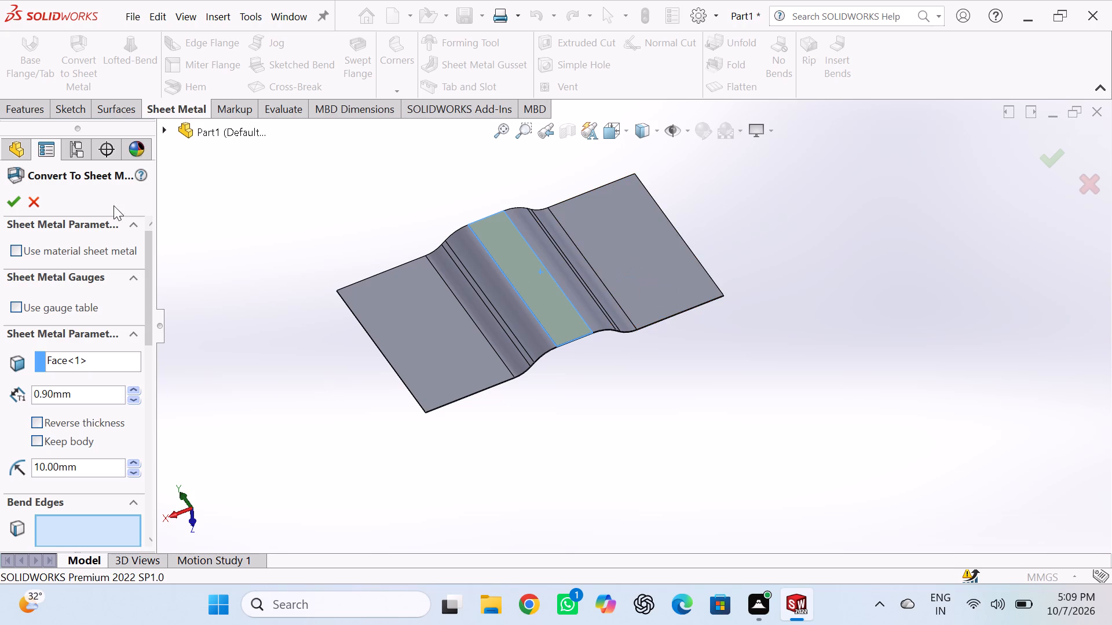
click(12, 199)
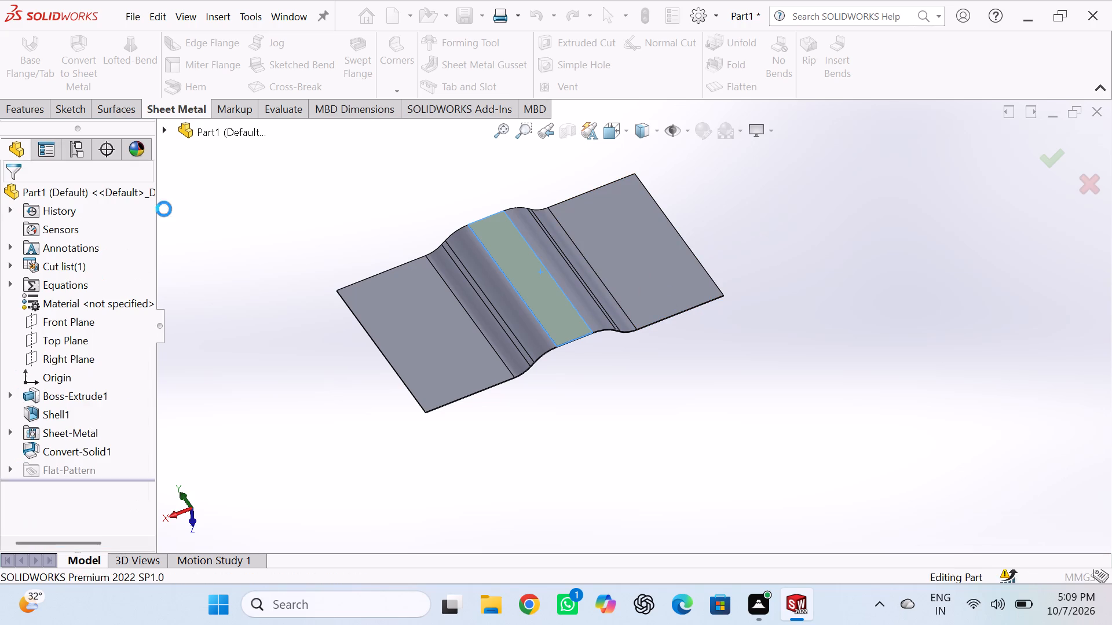
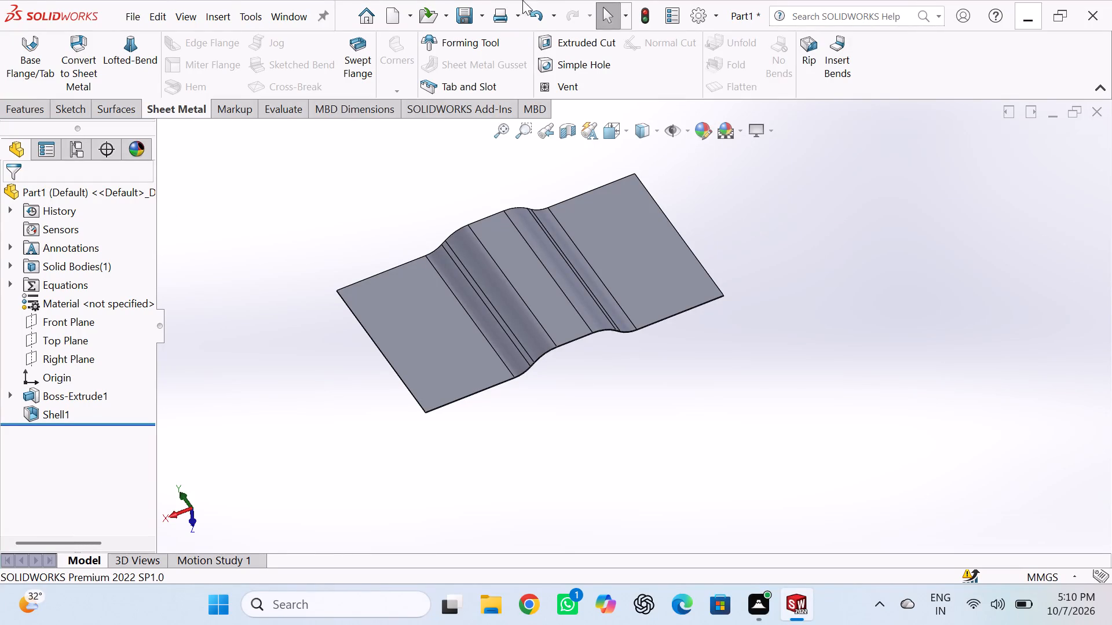
Convert the stepped thin body to sheet metal, with the flat end section farthest from the origin fixed and the four curved transition faces as bends.
click(63, 49)
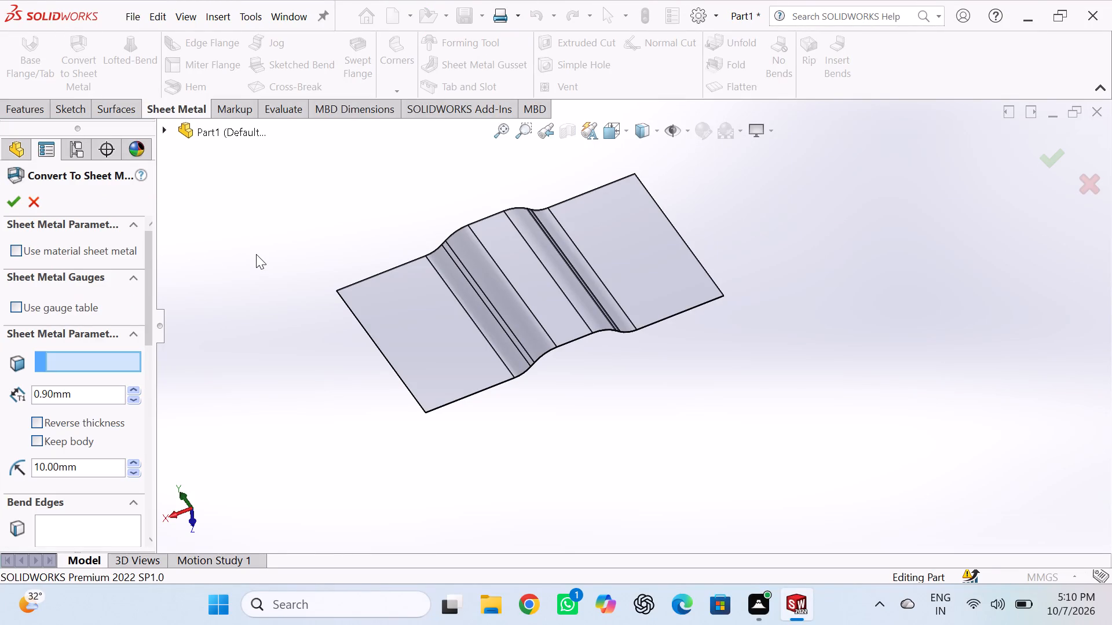
click(12, 197)
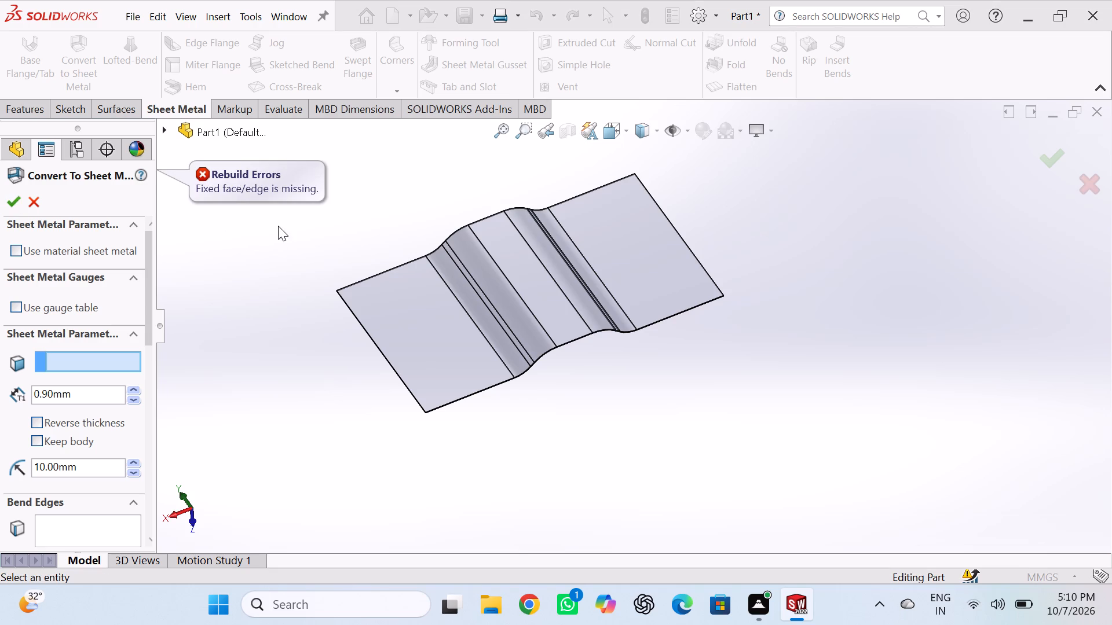
click(279, 215)
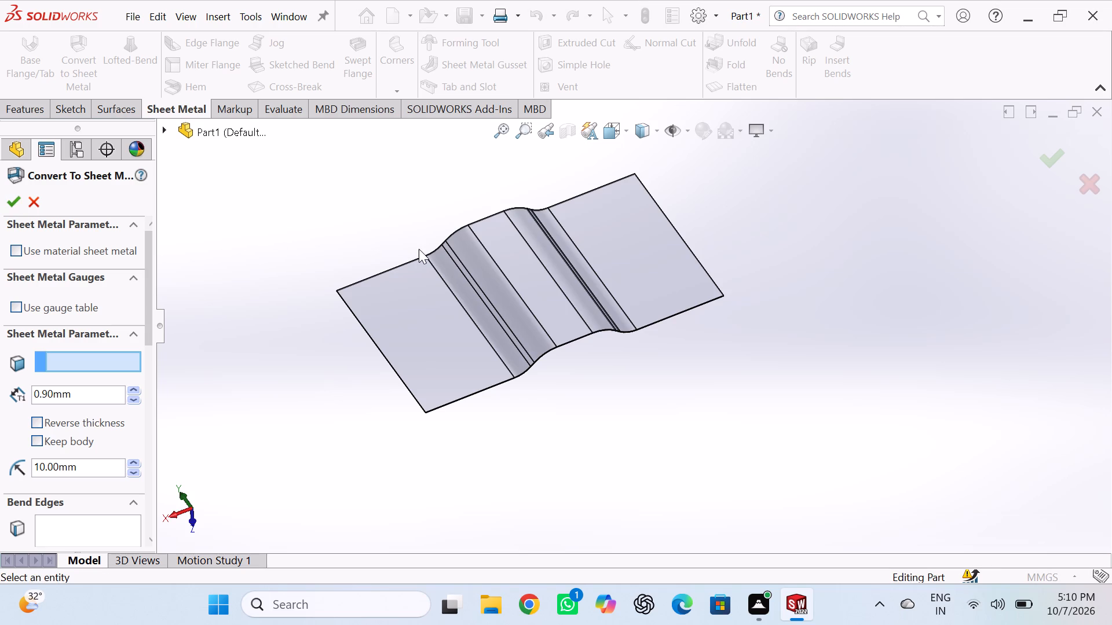
click(411, 299)
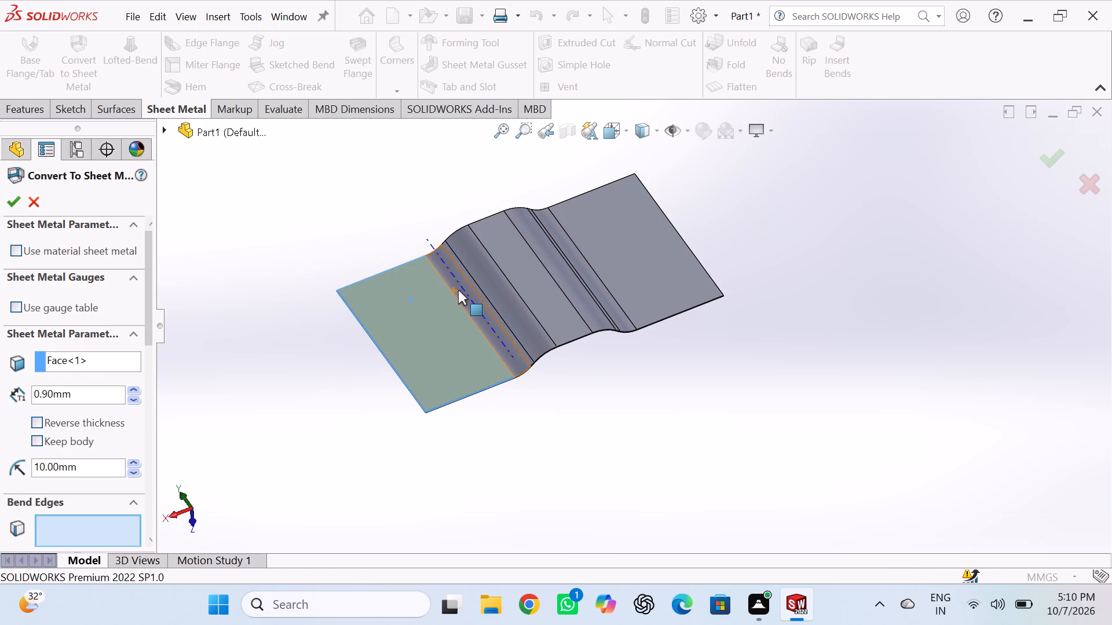
click(458, 290)
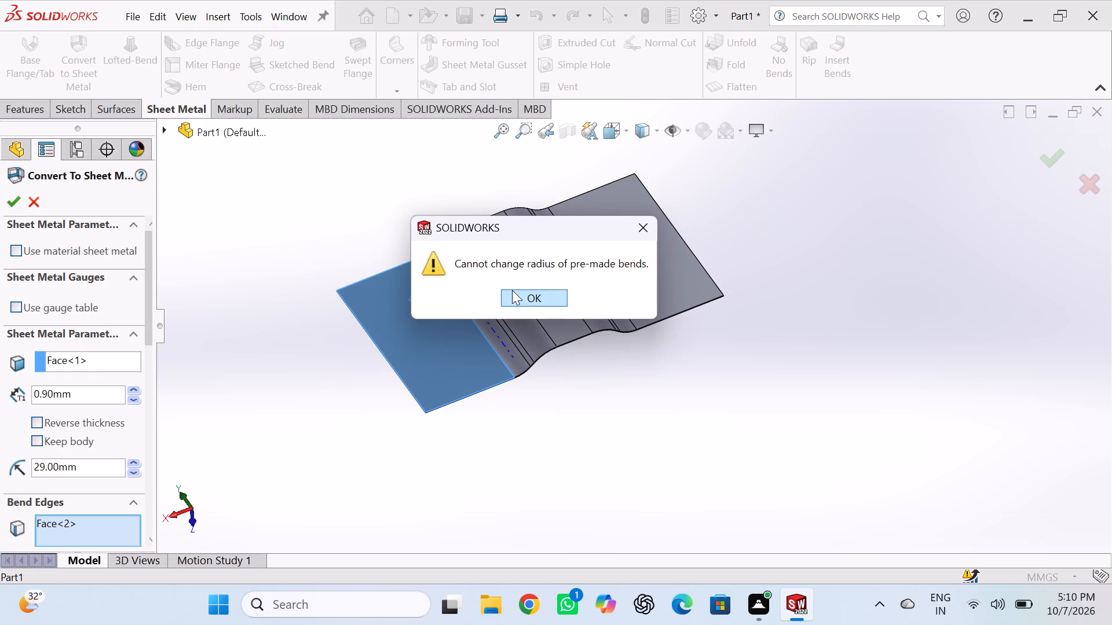
key(Escape)
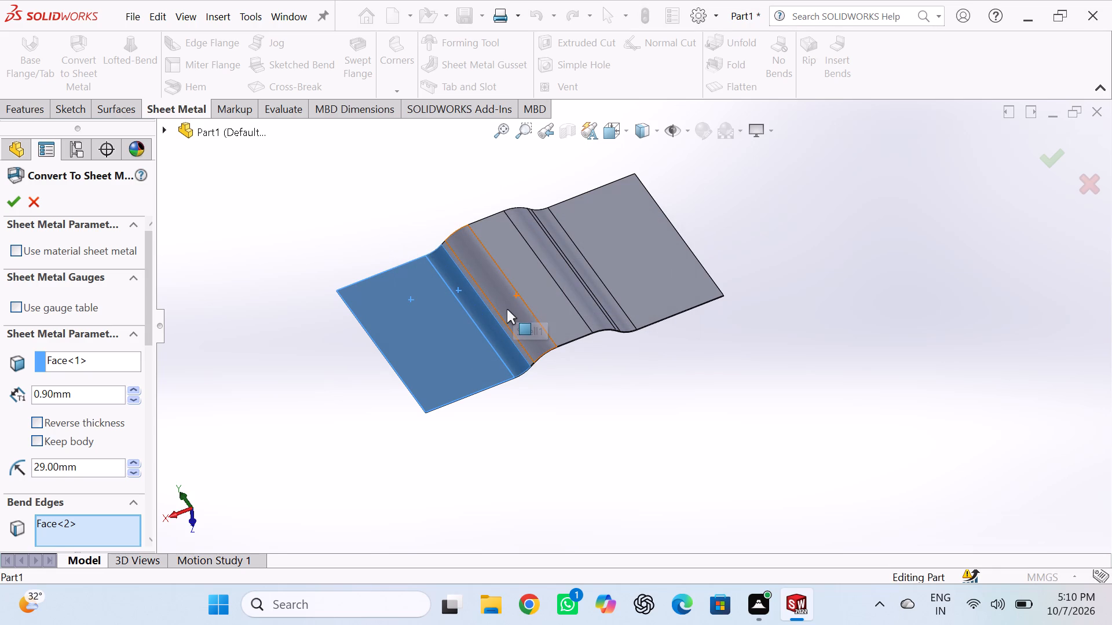
ctrl+click(506, 310)
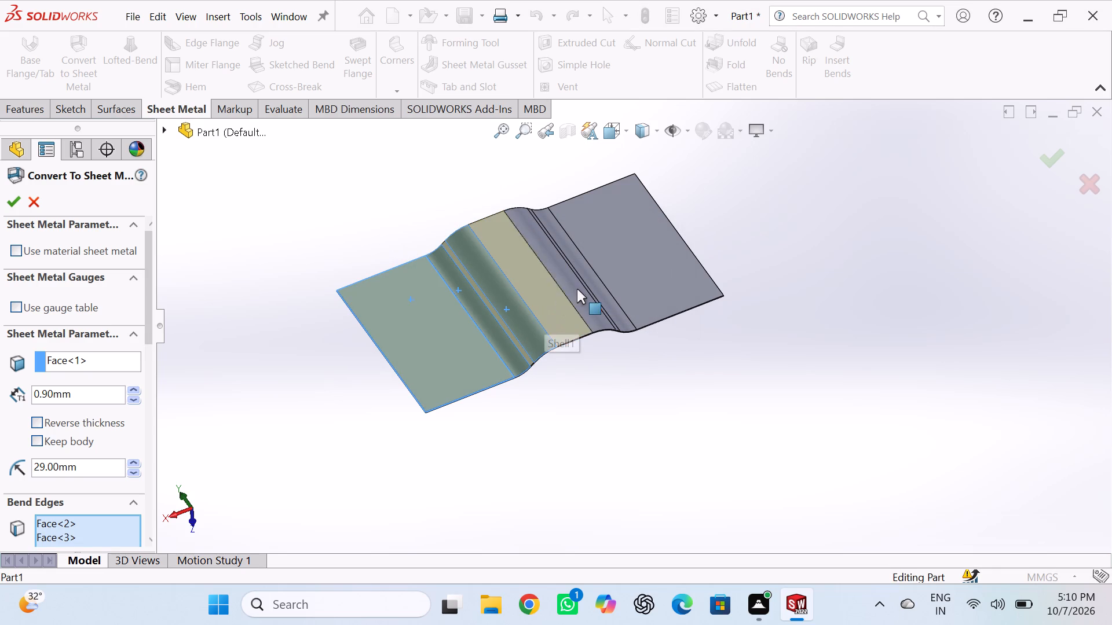
ctrl+click(577, 291)
ctrl+click(599, 293)
ctrl+click(637, 287)
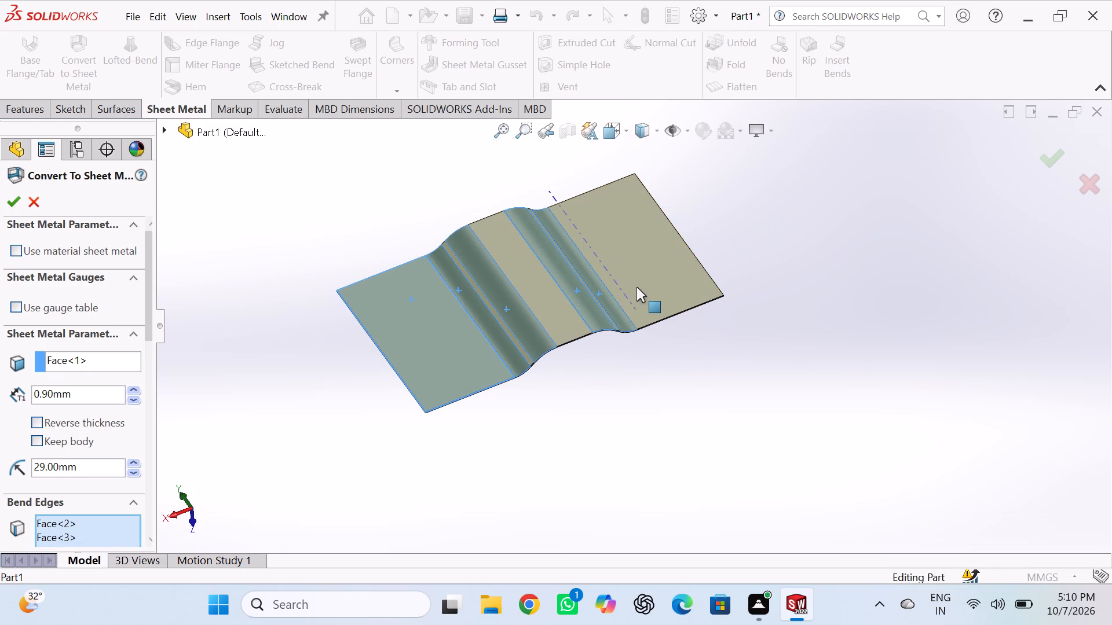
ctrl+click(560, 326)
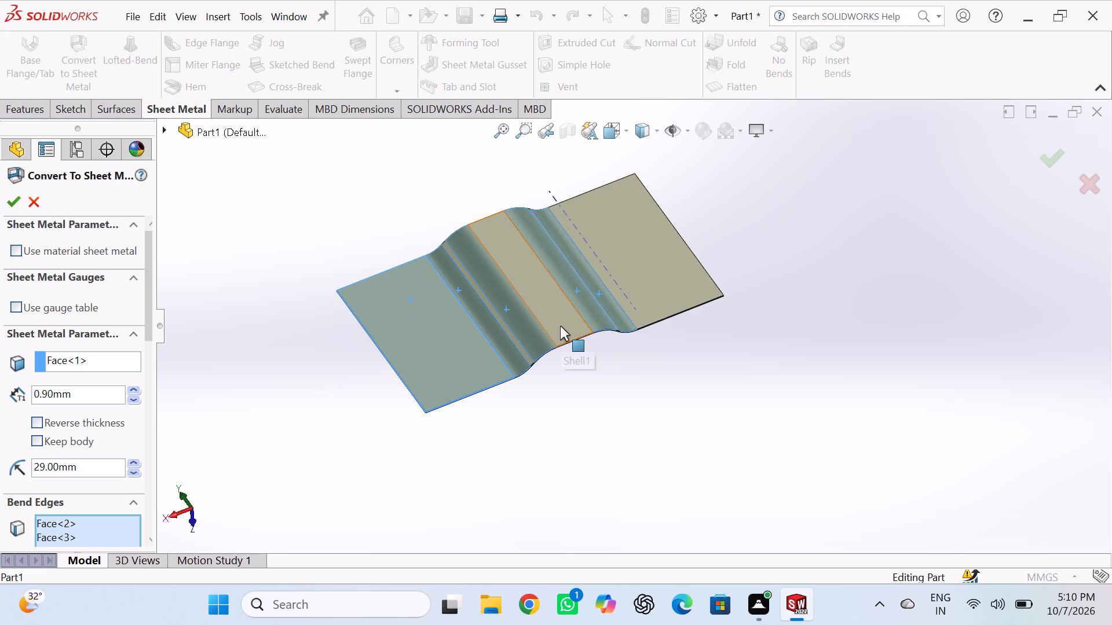
ctrl+click(527, 356)
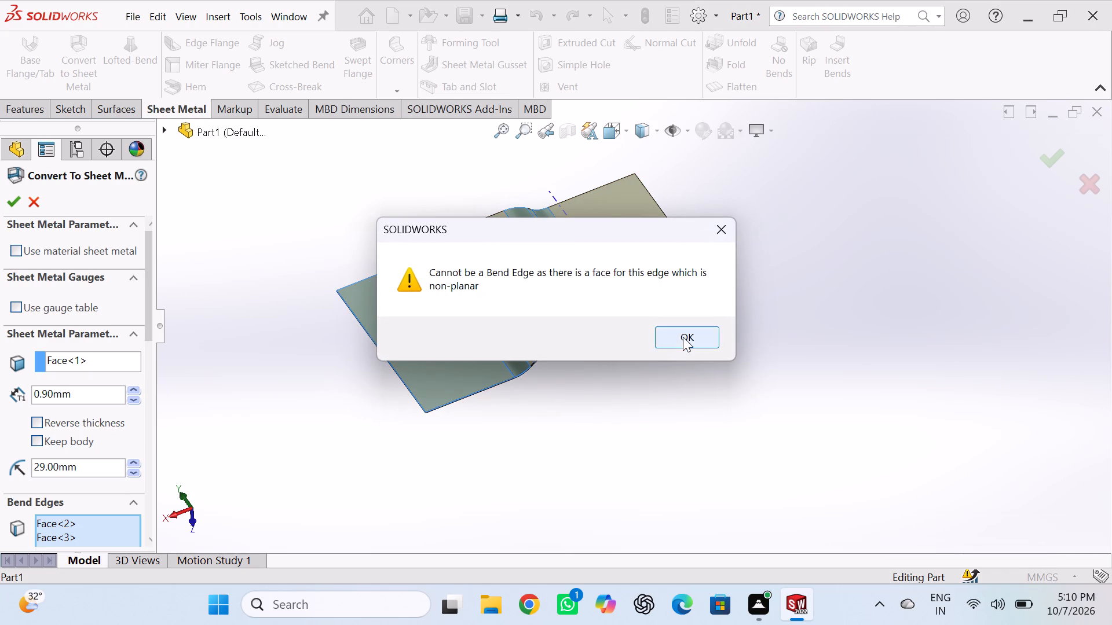
ctrl+click(683, 337)
ctrl+middle_drag(676, 329, 638, 375)
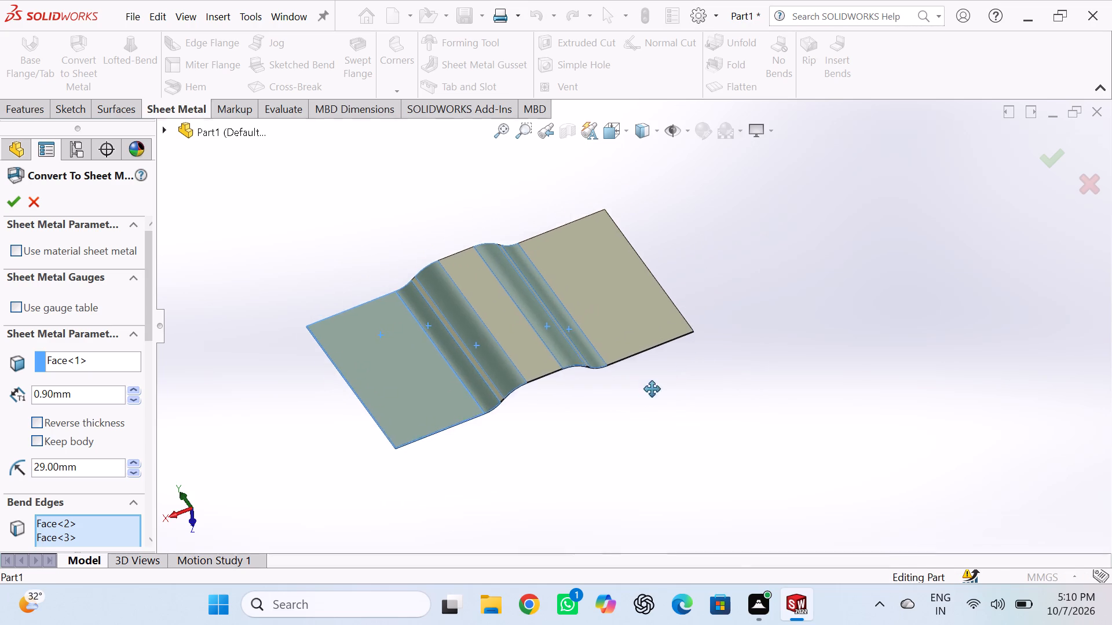
ctrl+middle_drag(638, 375, 627, 398)
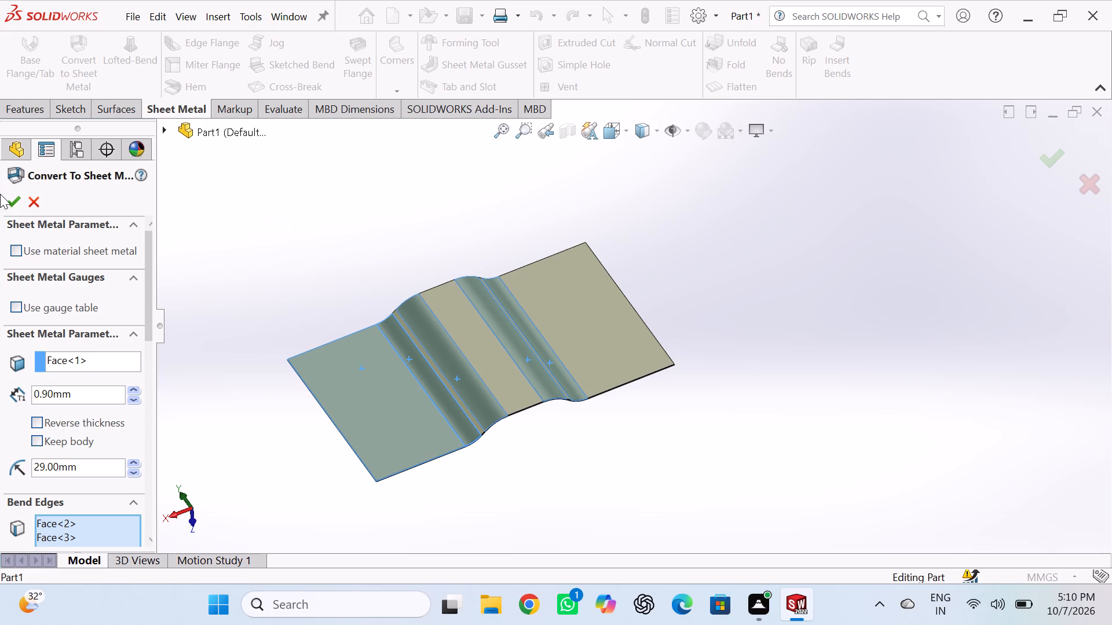
click(16, 200)
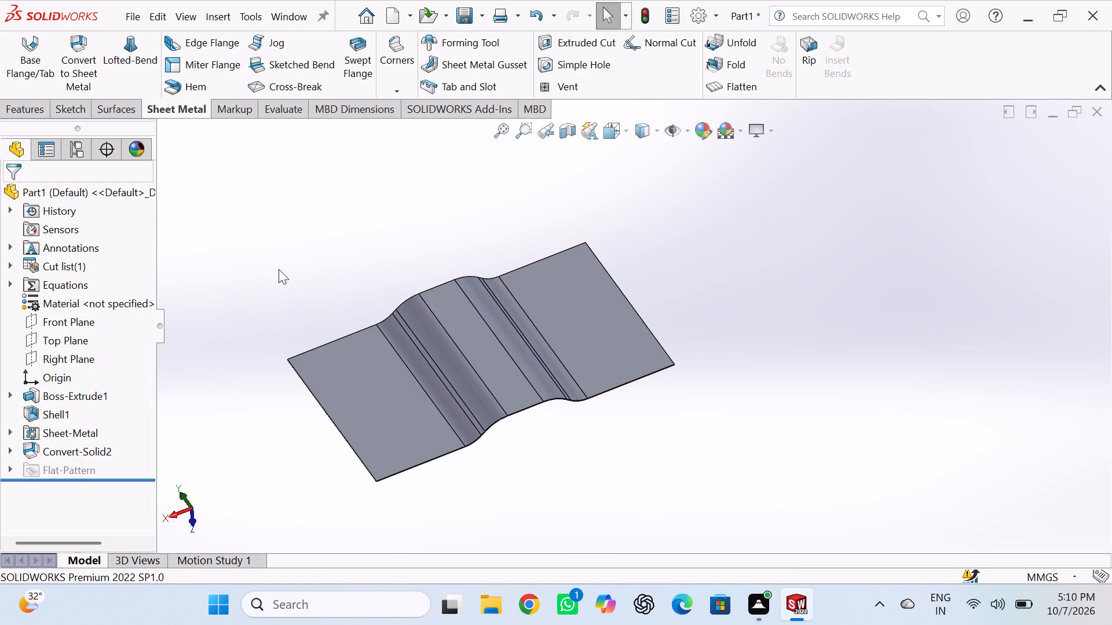
Examine the converted sheet-metal part from several angles, checking the bends and the flat sections.
scroll(359, 292, up, 2)
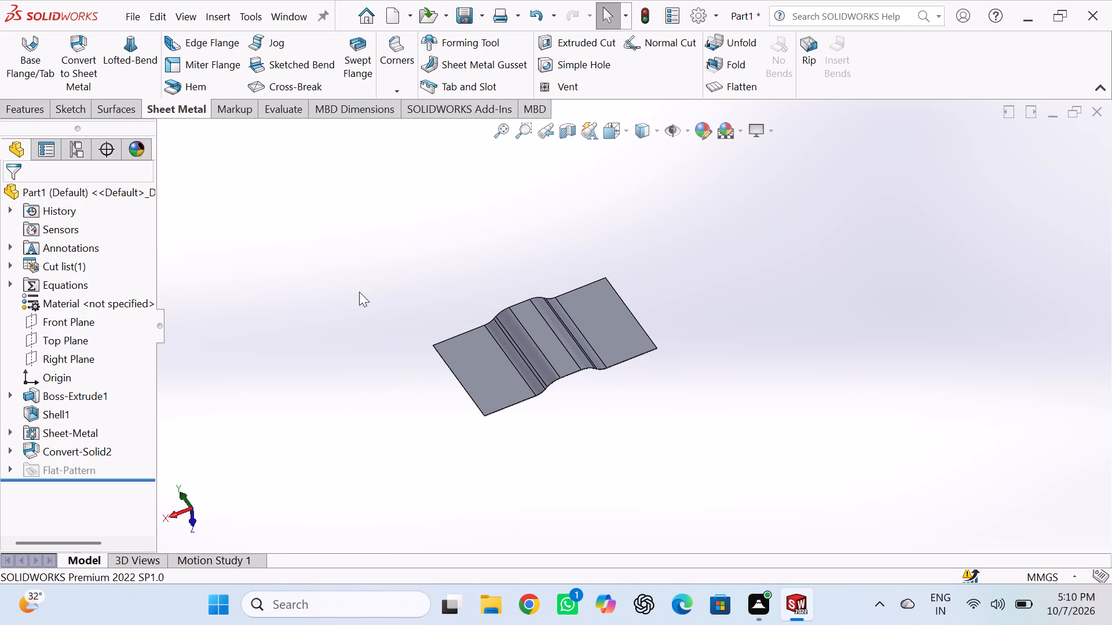
scroll(359, 292, up, 1)
scroll(360, 304, down, 2)
scroll(708, 440, down, 5)
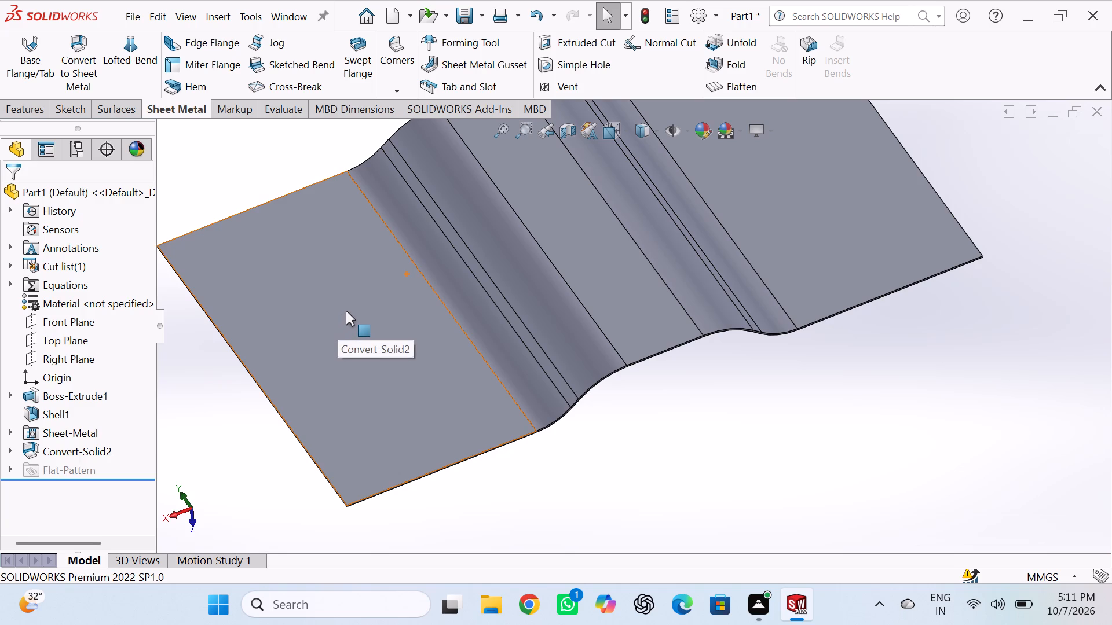
key(ctrl+7)
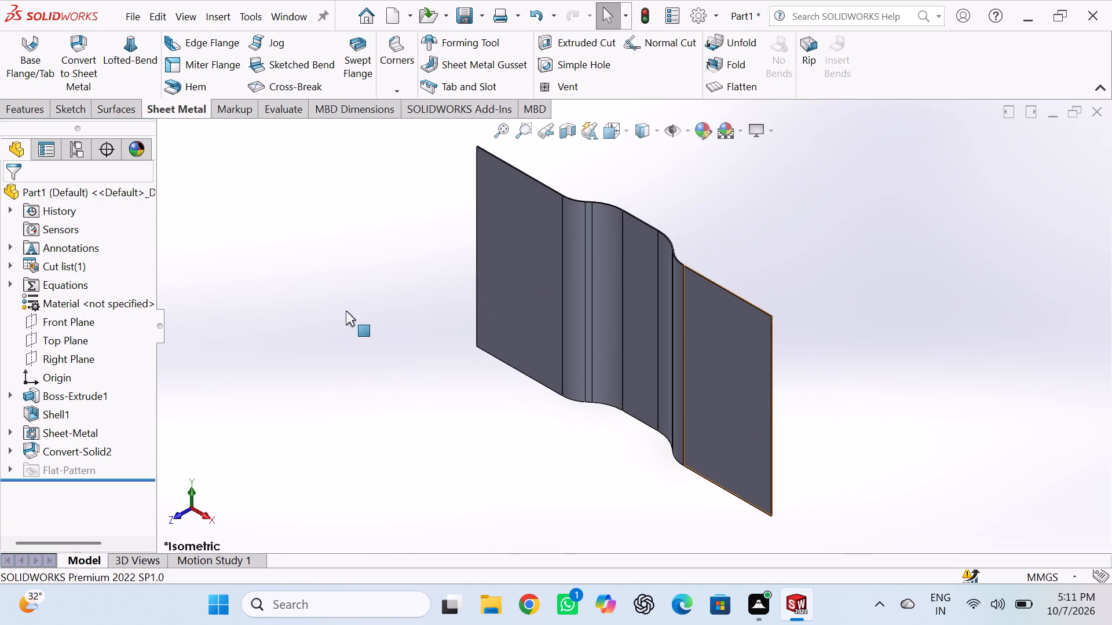
middle_drag(434, 203, 320, 267)
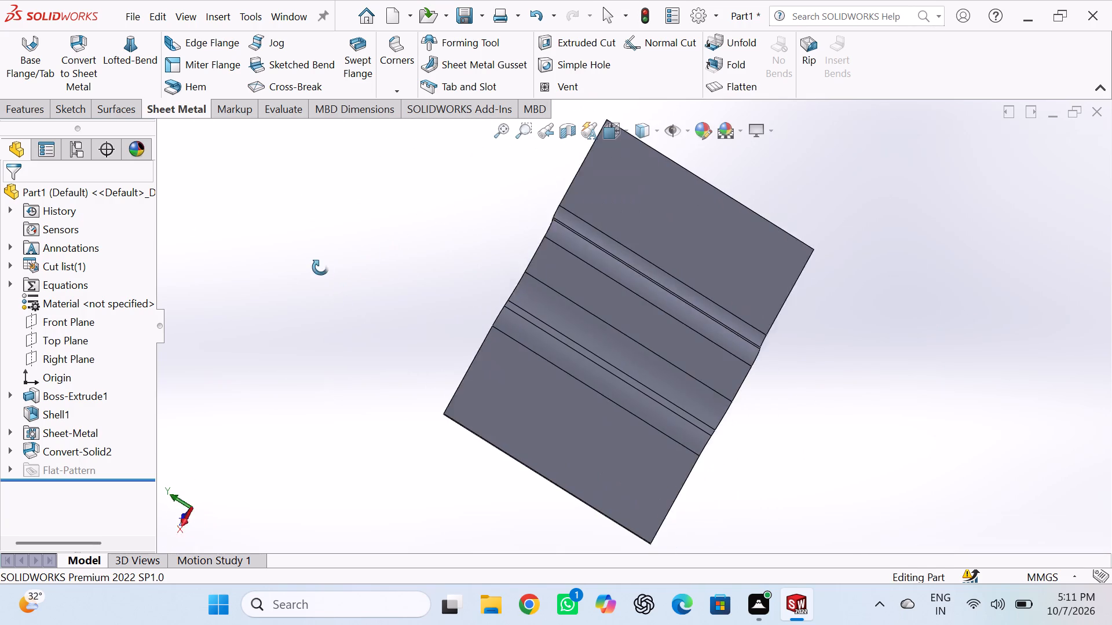
middle_drag(320, 267, 286, 201)
middle_drag(354, 392, 266, 335)
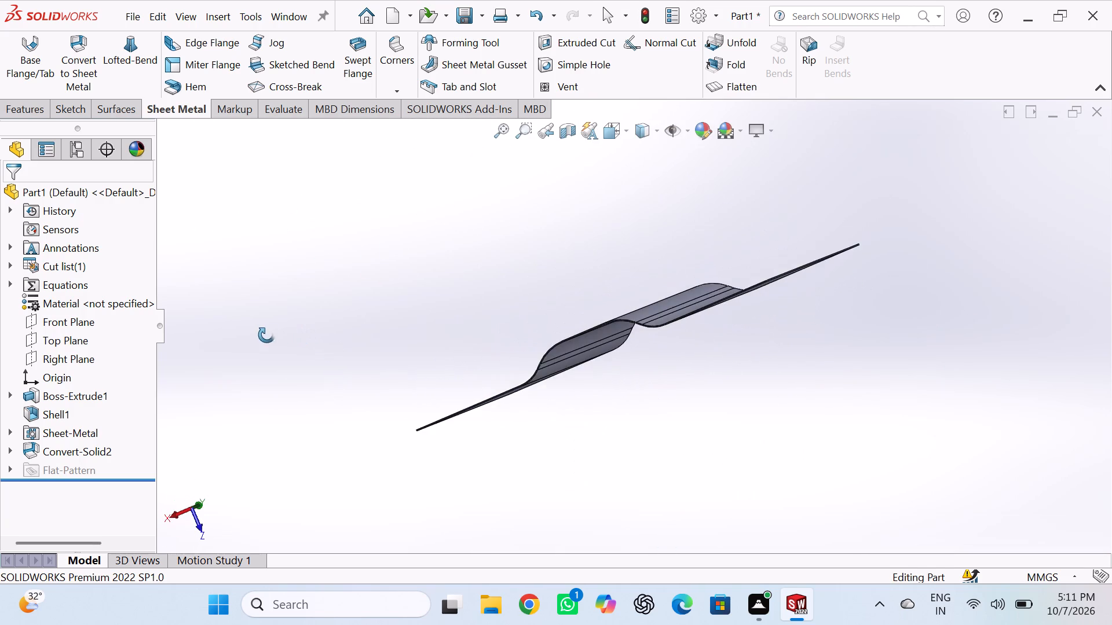
middle_drag(266, 335, 283, 351)
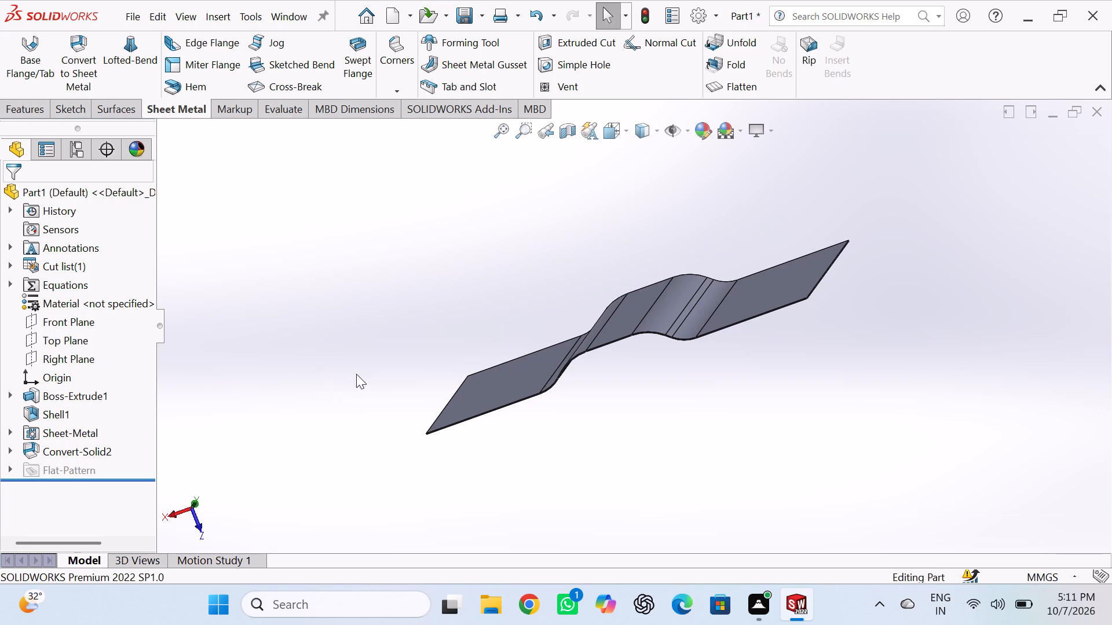
middle_drag(341, 373, 365, 371)
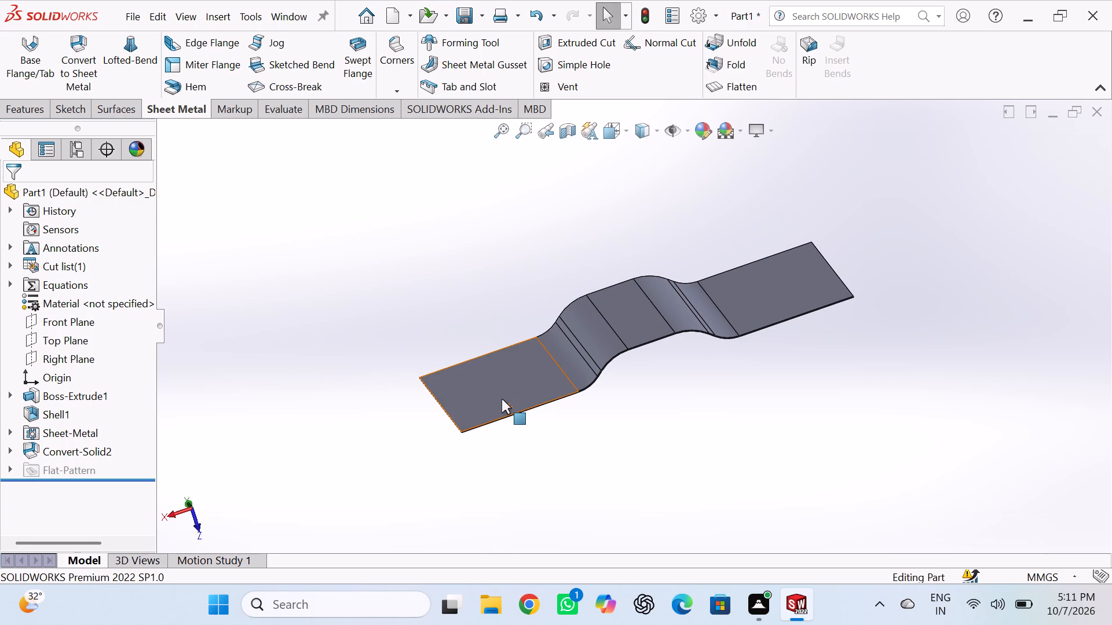
Sketch a closed L-shaped profile on the flat end section, following the 200 mm and 340 mm edges, with inner lines about 272 and 127 mm long.
click(502, 398)
click(570, 360)
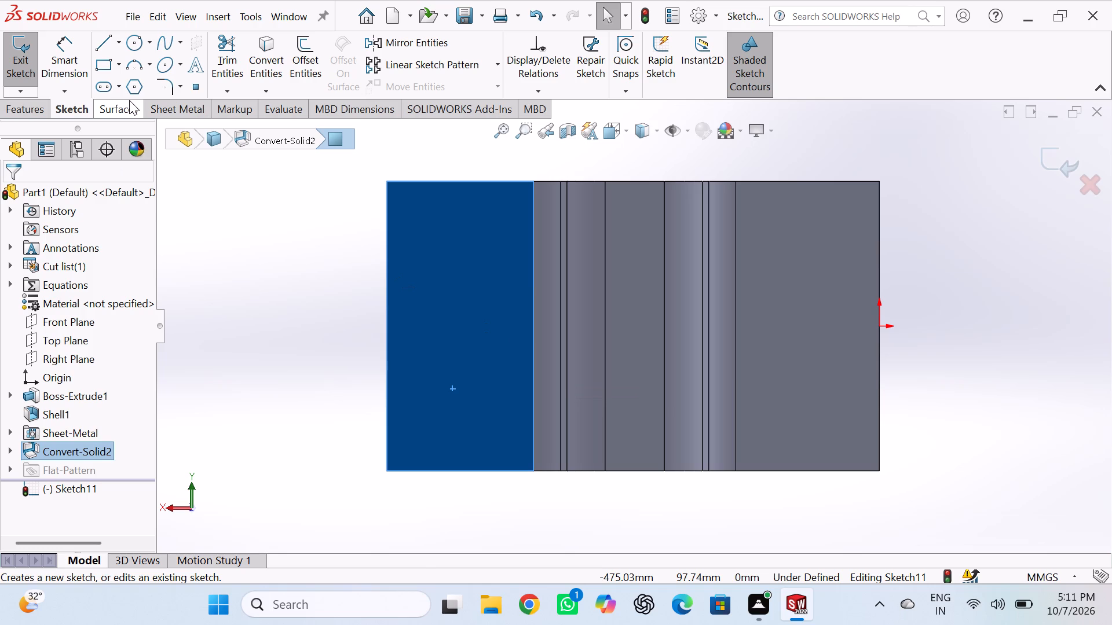
click(106, 42)
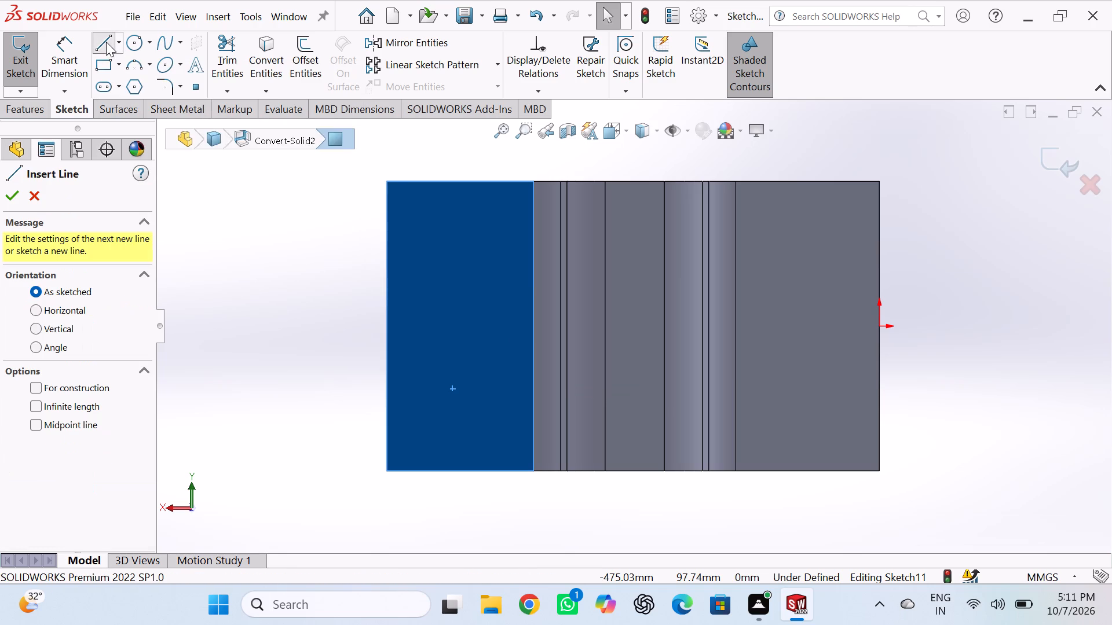
click(386, 470)
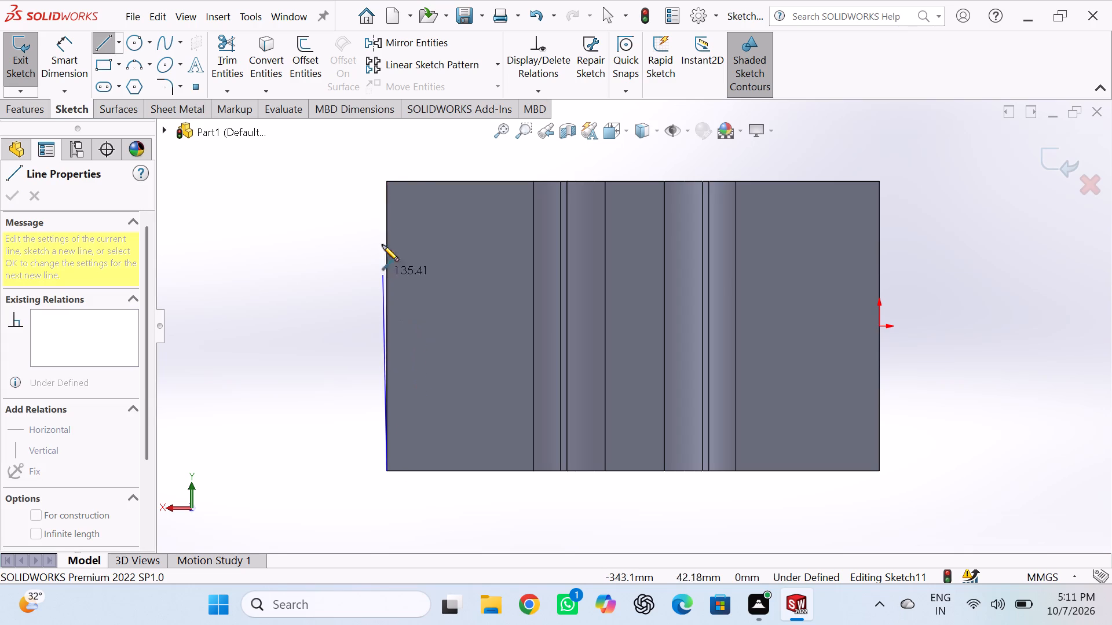
click(387, 181)
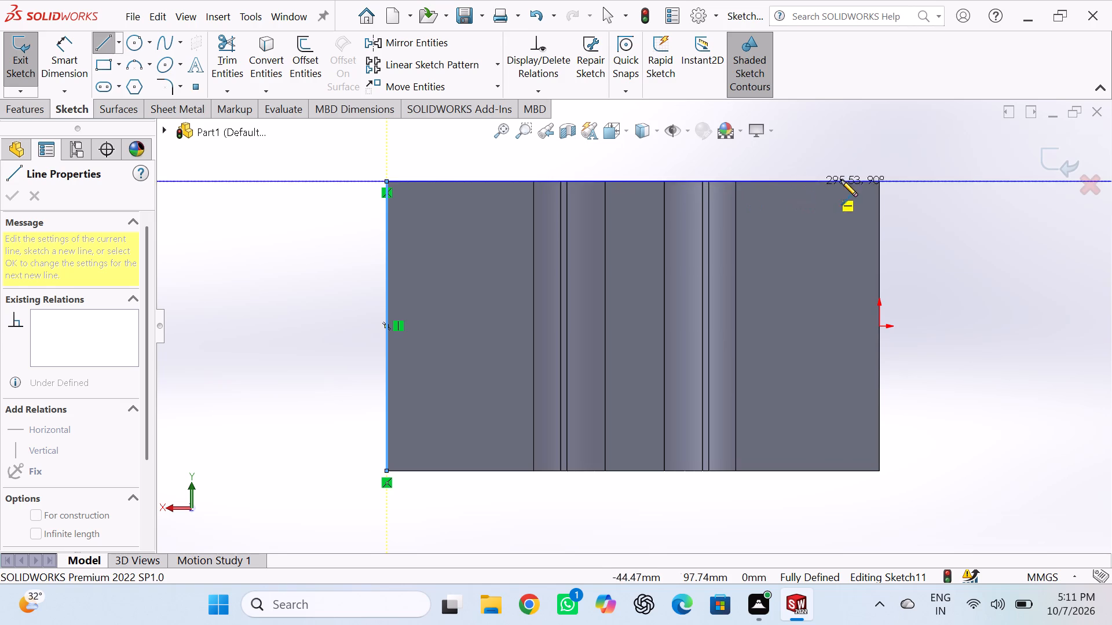
click(877, 182)
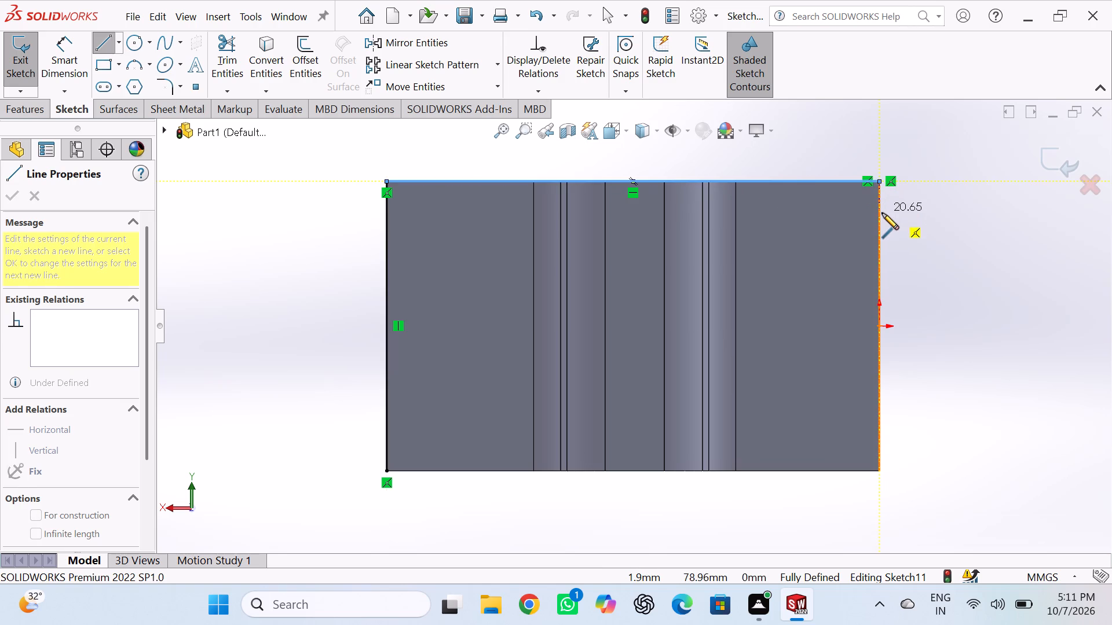
click(880, 286)
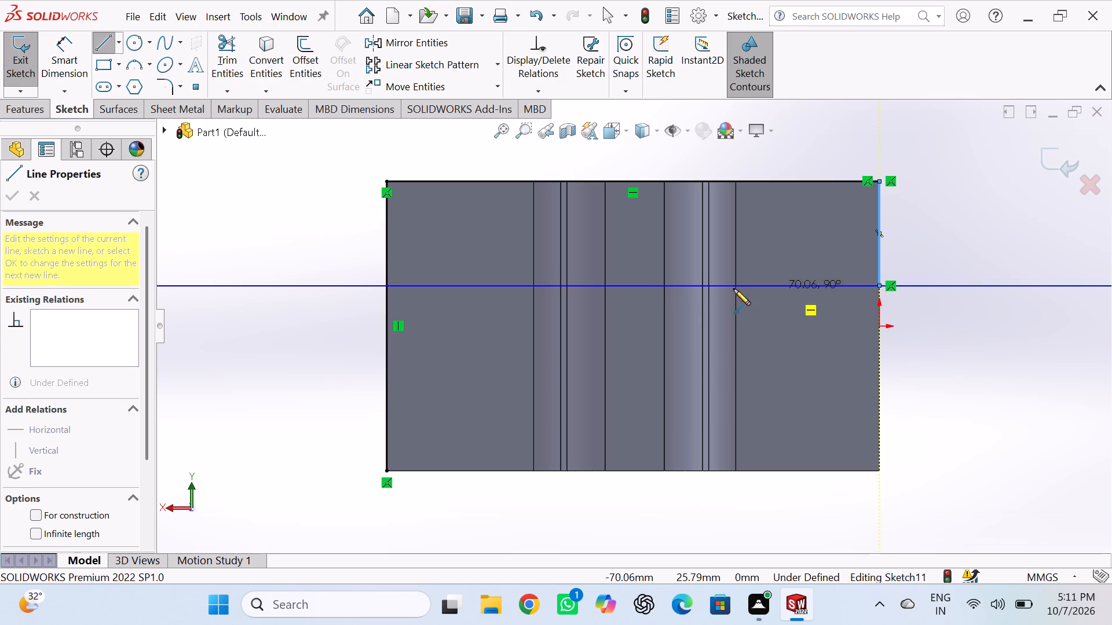
click(486, 287)
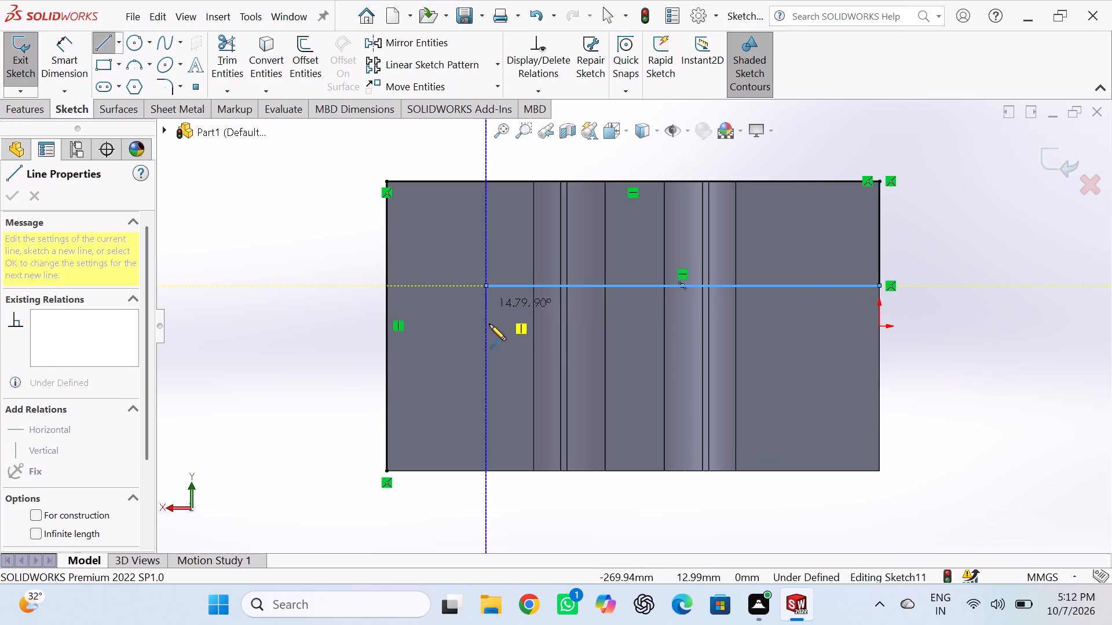
click(485, 472)
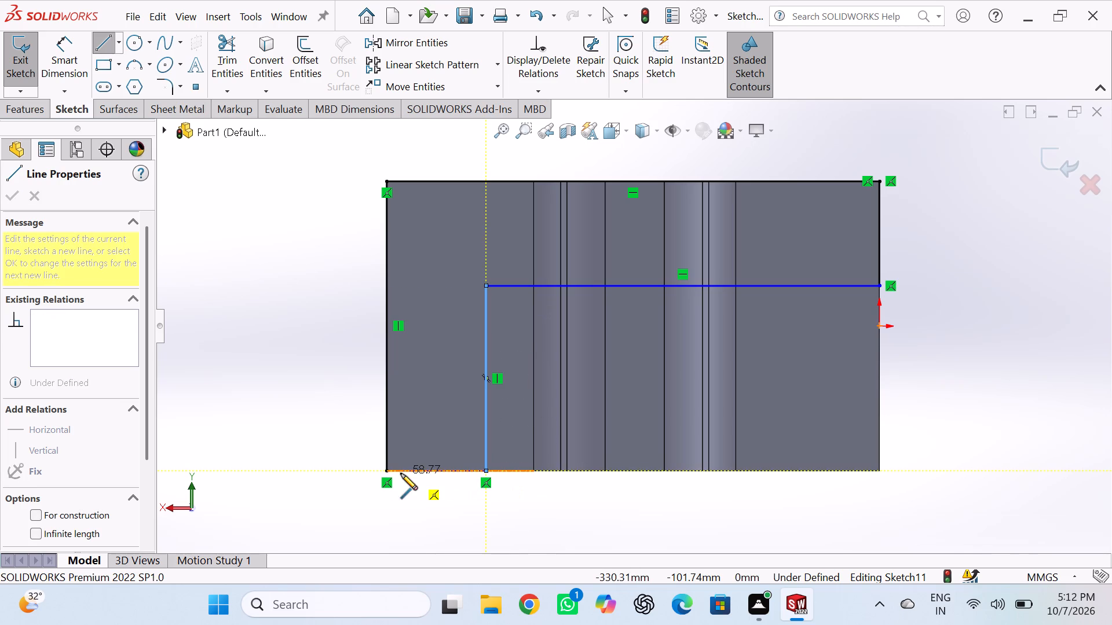
click(383, 472)
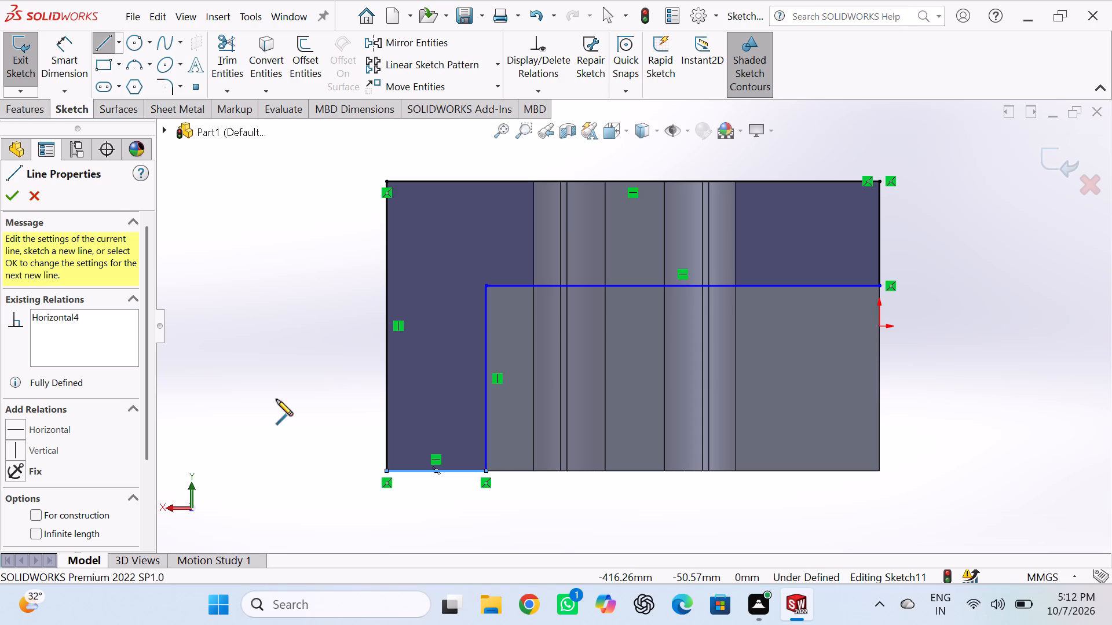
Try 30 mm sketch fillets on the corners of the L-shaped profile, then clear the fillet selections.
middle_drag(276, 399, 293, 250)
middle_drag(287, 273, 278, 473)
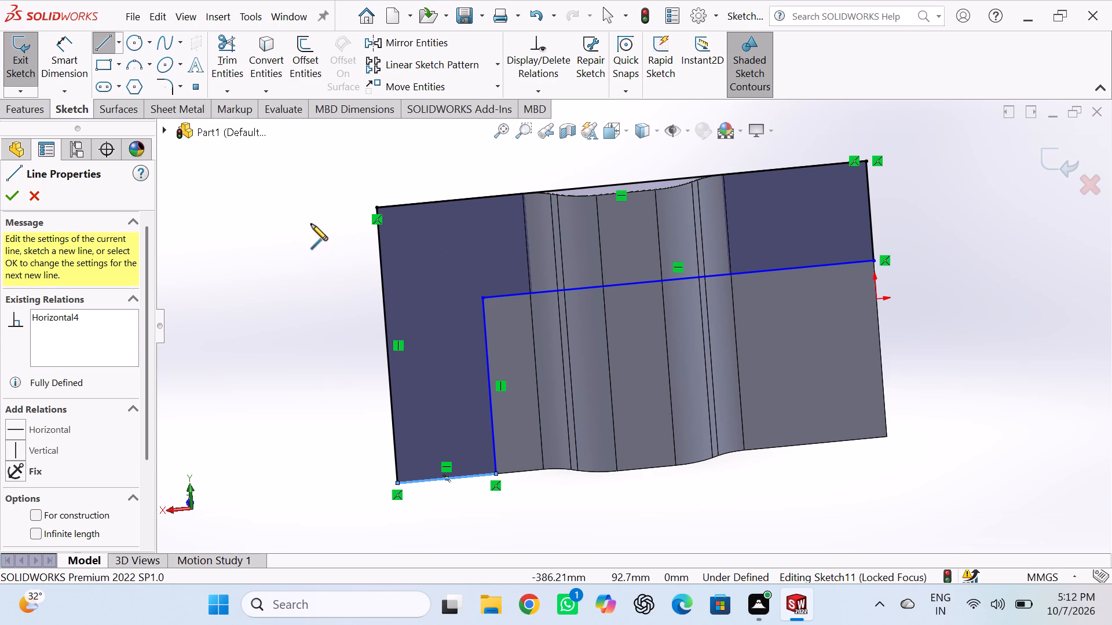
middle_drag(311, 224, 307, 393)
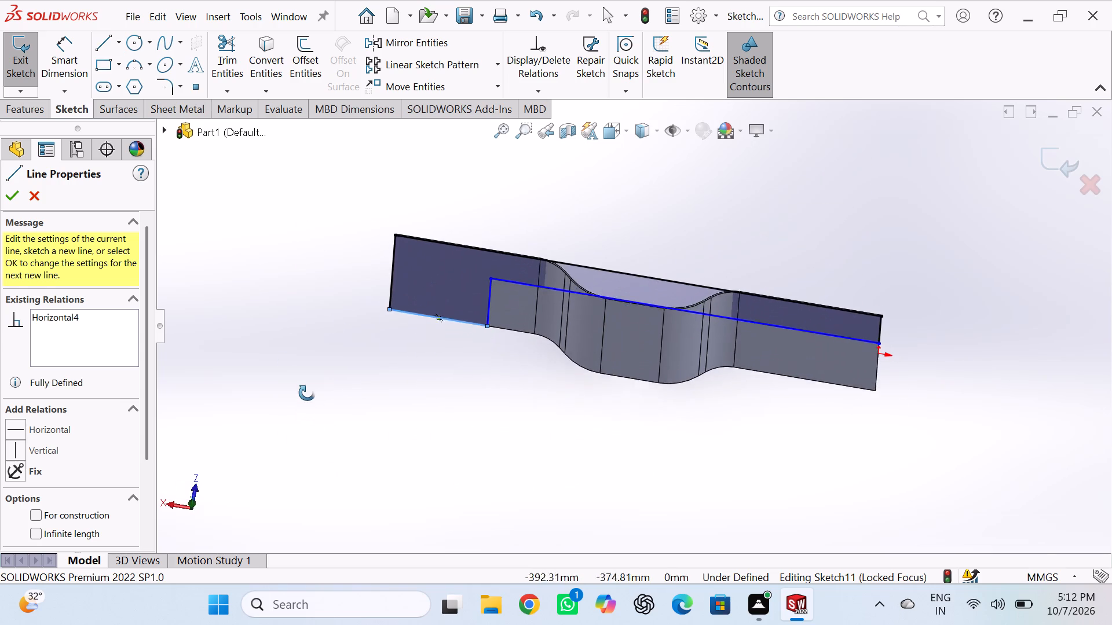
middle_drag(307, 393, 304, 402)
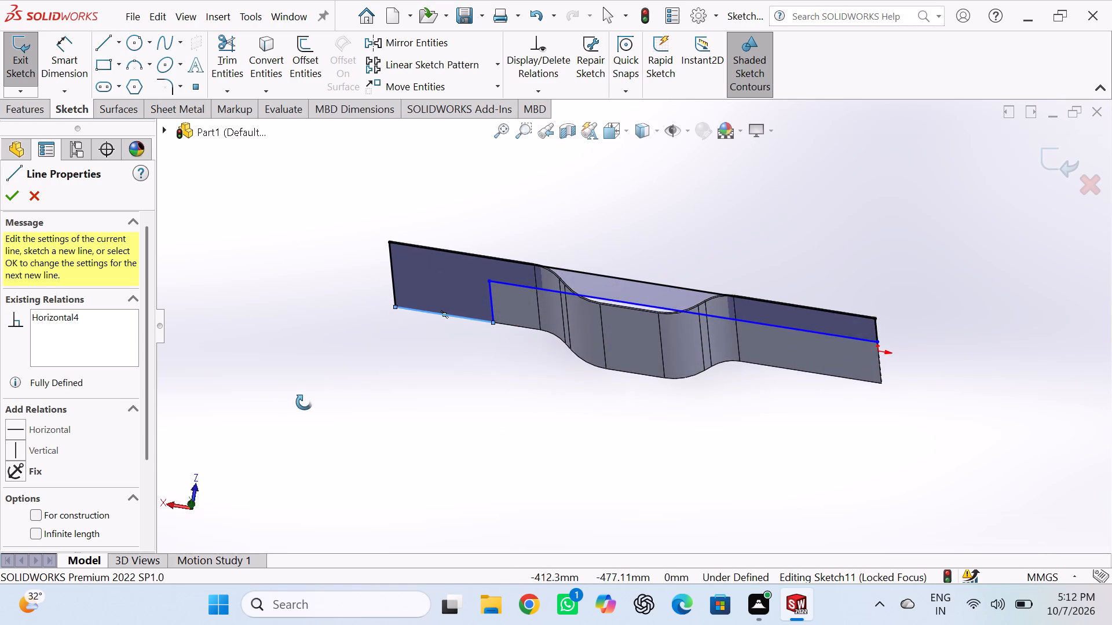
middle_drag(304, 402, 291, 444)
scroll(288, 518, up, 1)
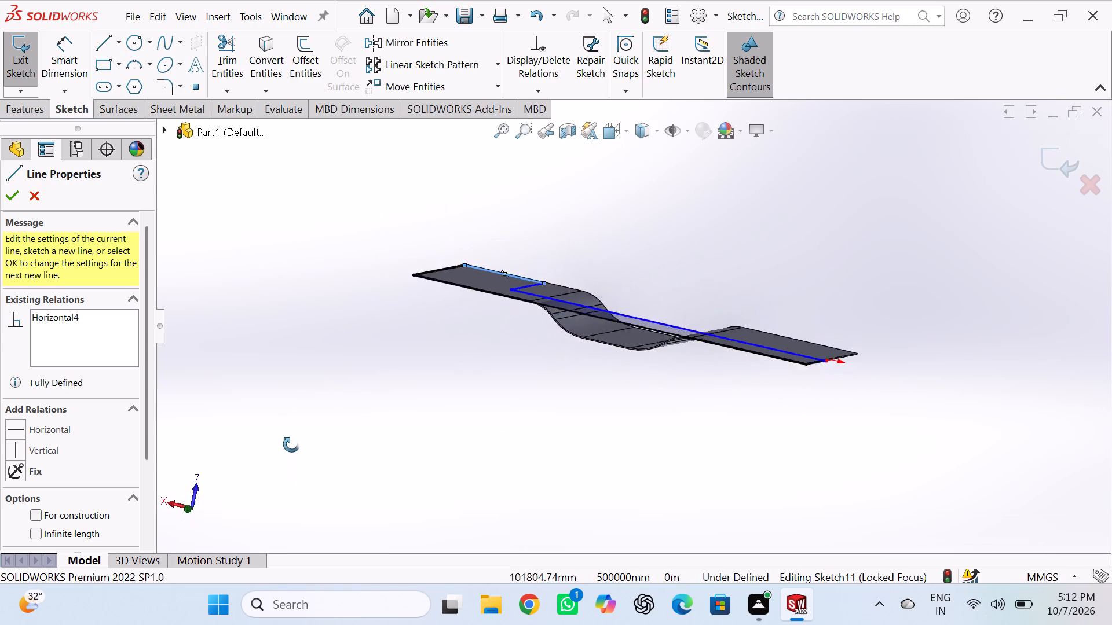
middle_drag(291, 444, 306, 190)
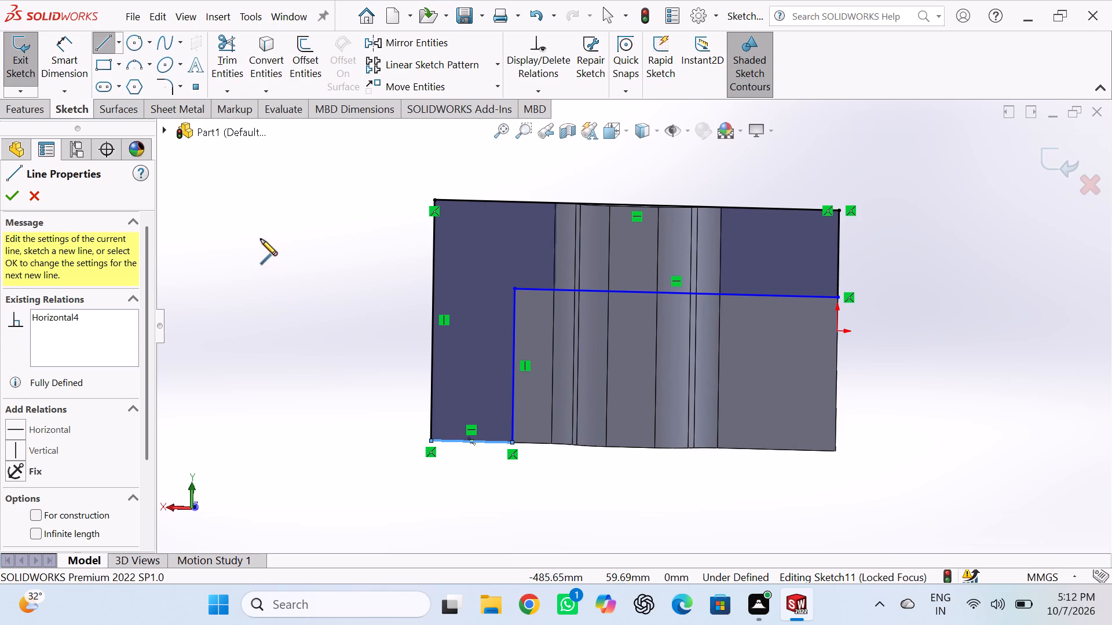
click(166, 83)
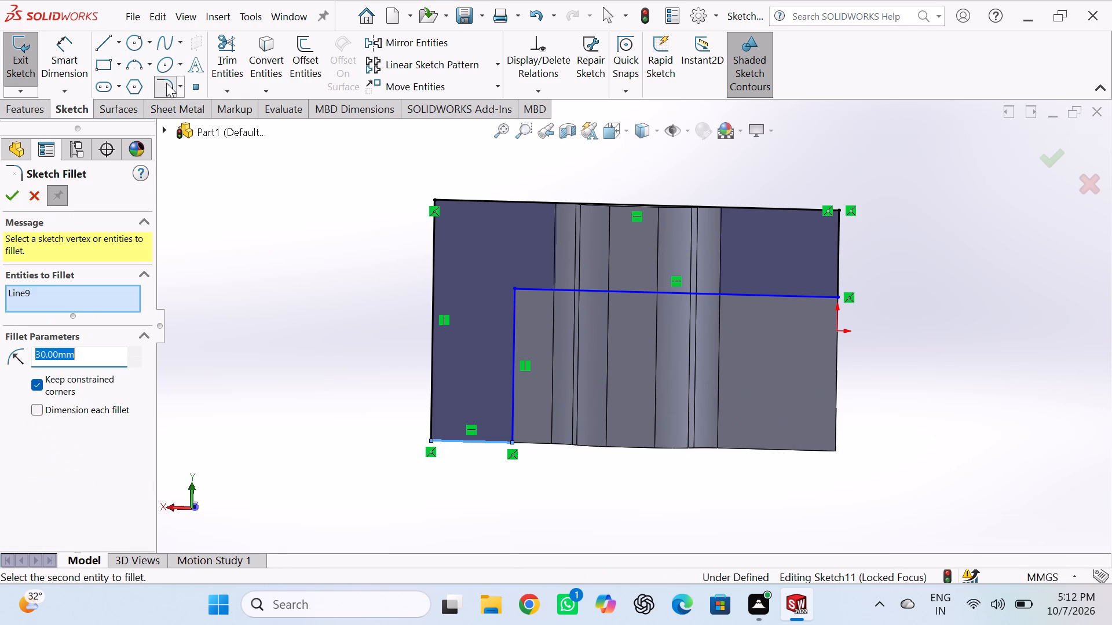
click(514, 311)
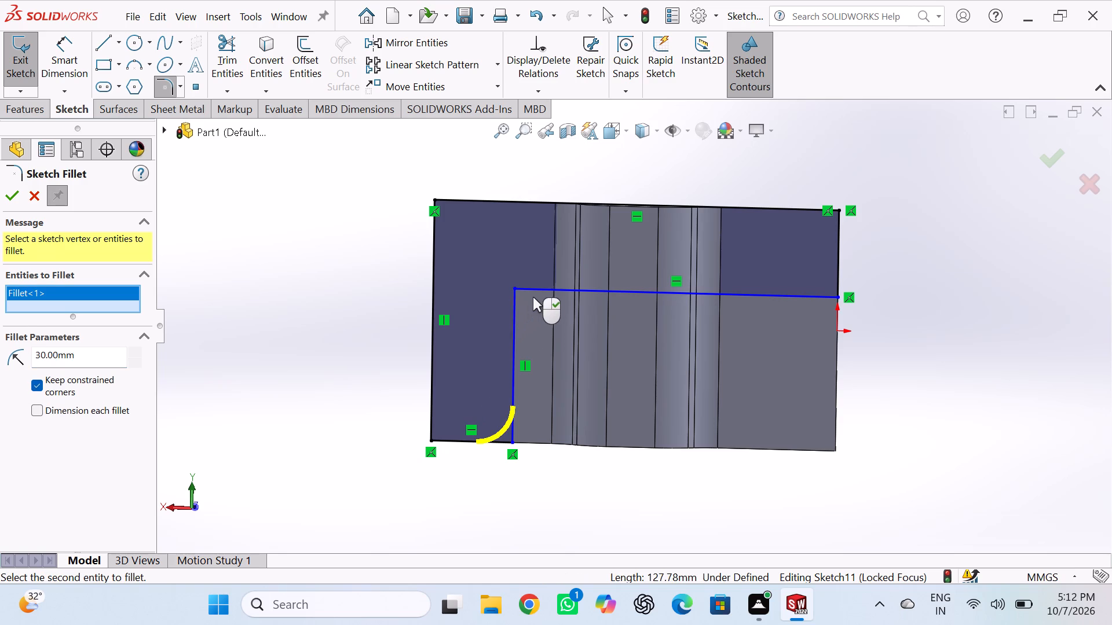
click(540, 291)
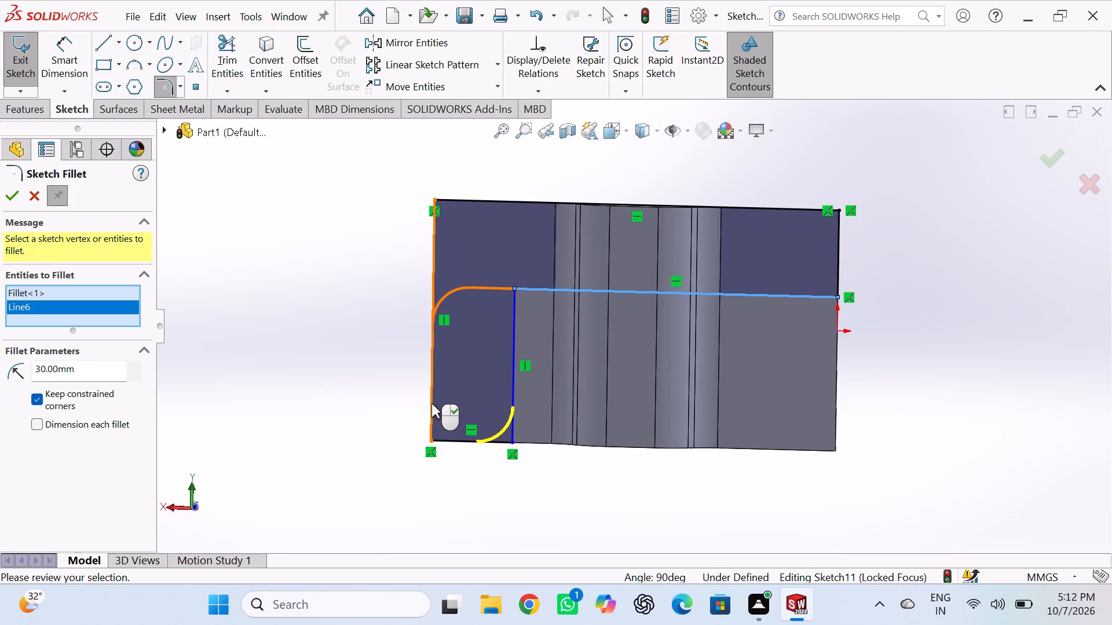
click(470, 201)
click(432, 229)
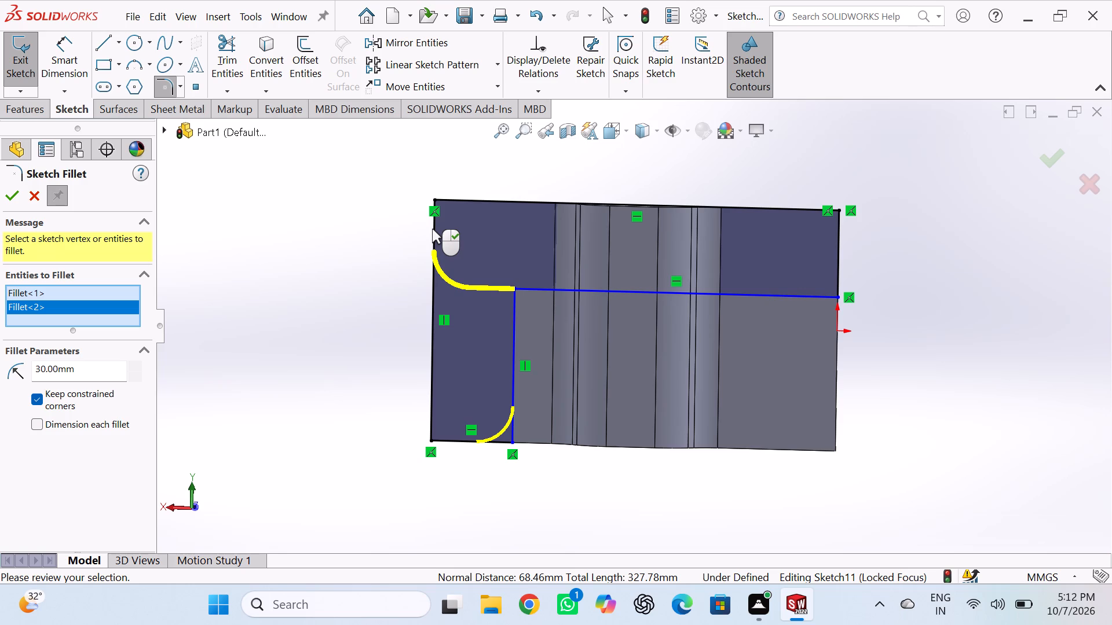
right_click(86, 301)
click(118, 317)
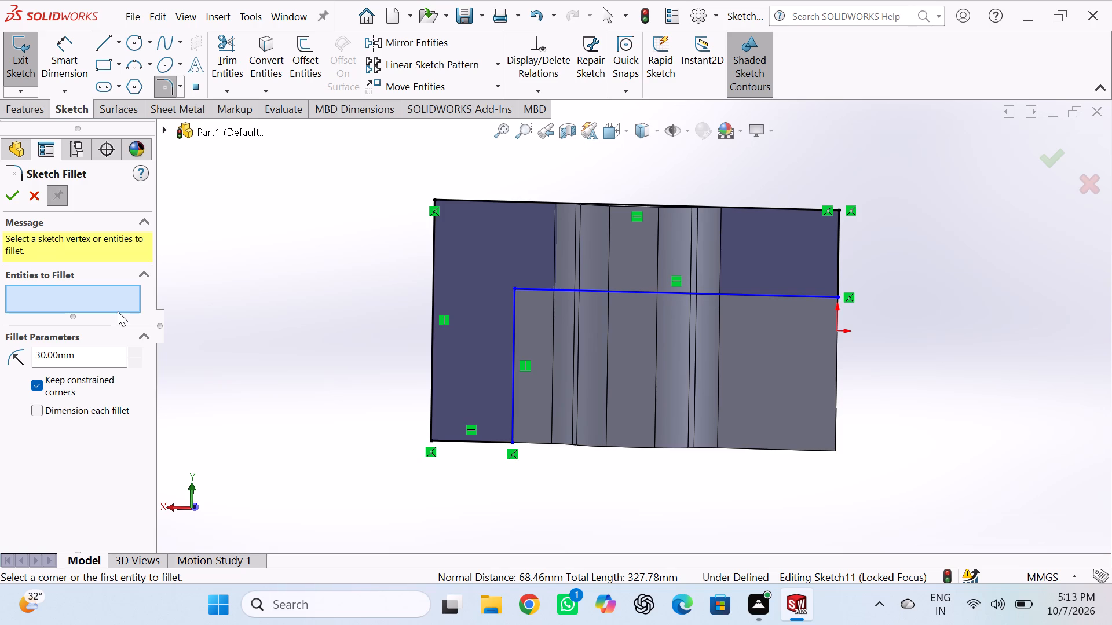
Undo the L-shaped sketch, the sheet-metal conversion and the shell, back to the solid extrusion.
key(ctrl+z)
key(ctrl+z)
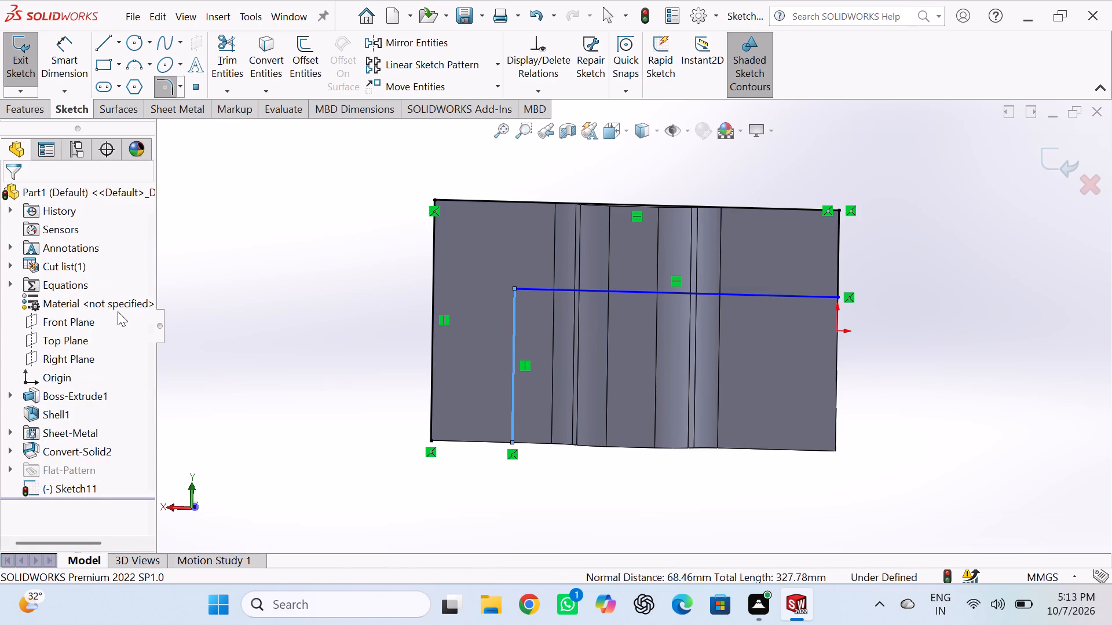
key(ctrl+z)
key(ctrl+z)
key(ctrl+z)
key(ctrl+z)
key(ctrl+z)
key(ctrl+z)
key(ctrl+z)
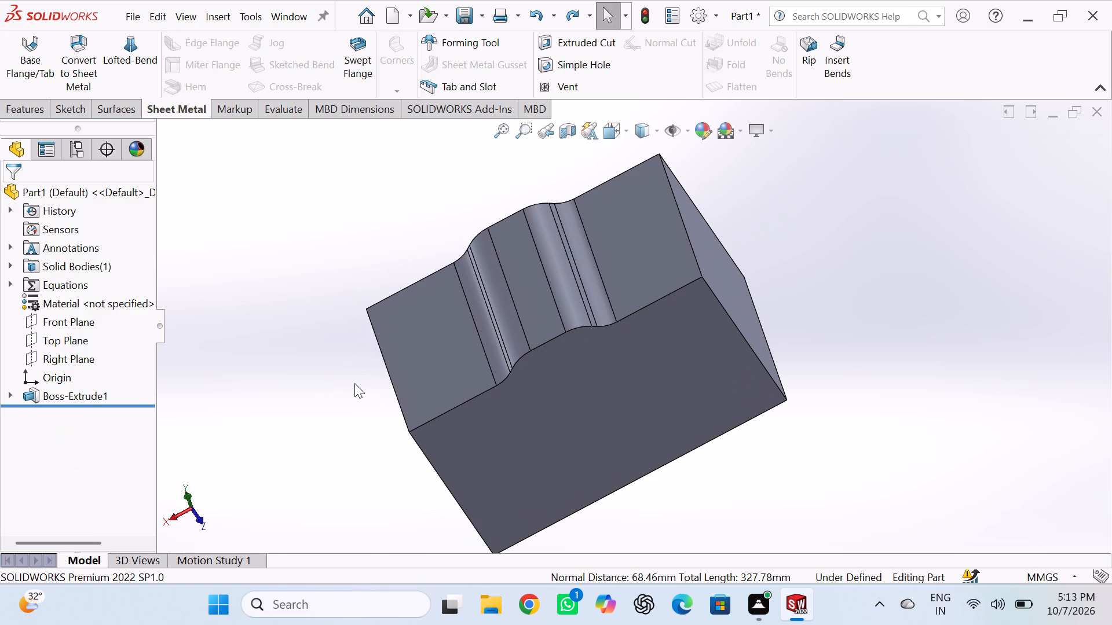
Redo the shell on the stepped extrusion.
key(ctrl+y)
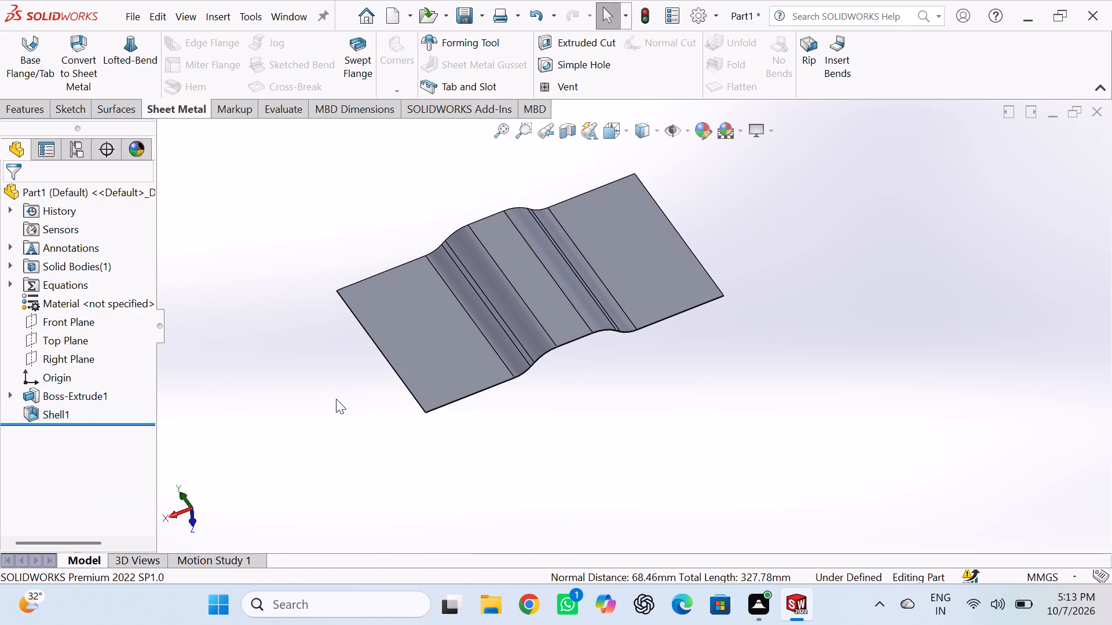
key(ctrl+y)
key(ctrl+y)
key(ctrl+y)
key(ctrl+y)
key(ctrl+y)
key(ctrl+y)
key(ctrl+y)
key(ctrl+y)
key(ctrl+y)
key(ctrl+y)
key(ctrl+y)
key(ctrl+y)
key(ctrl+y)
key(ctrl+y)
key(ctrl+y)
key(ctrl+y)
key(ctrl+y)
key(ctrl+y)
key(ctrl+y)
key(ctrl+y)
key(ctrl+y)
key(ctrl+y)
key(y)
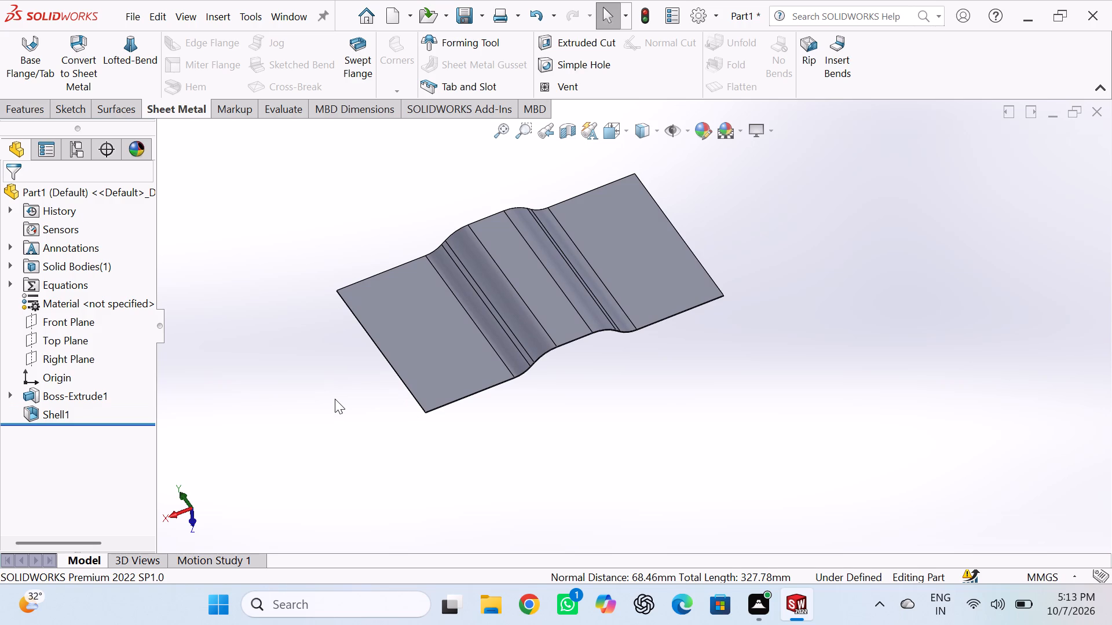
key(ctrl+y)
key(ctrl+y)
key(y)
key(ctrl+y)
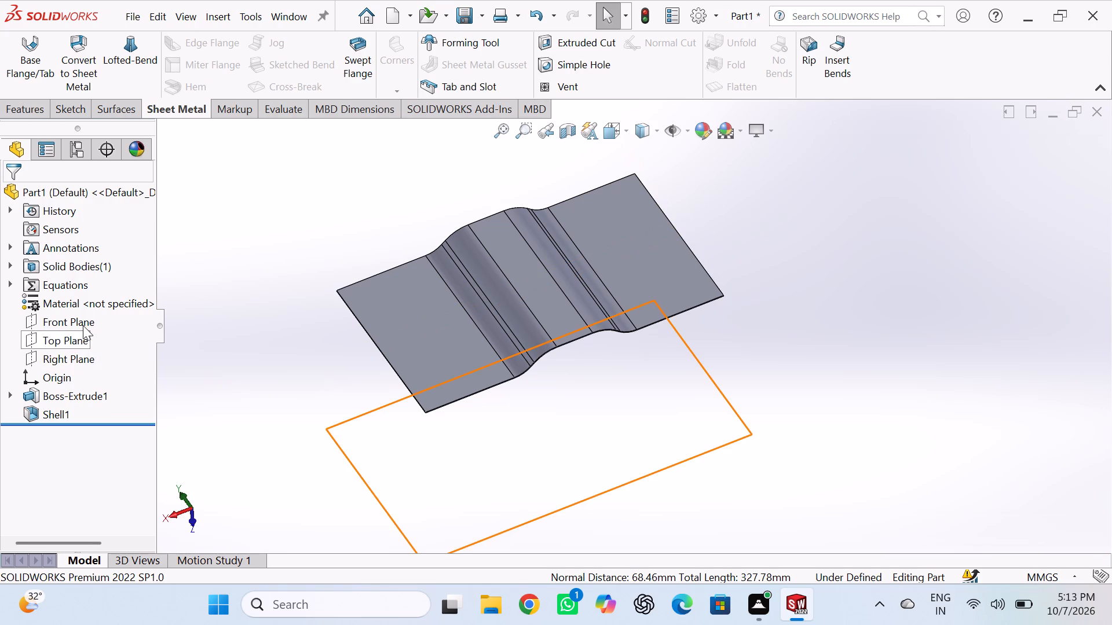
On the Front Plane, sketch a closed L-shaped profile along the part's full short and long edges, with legs about 57 mm and 70 mm wide.
click(83, 325)
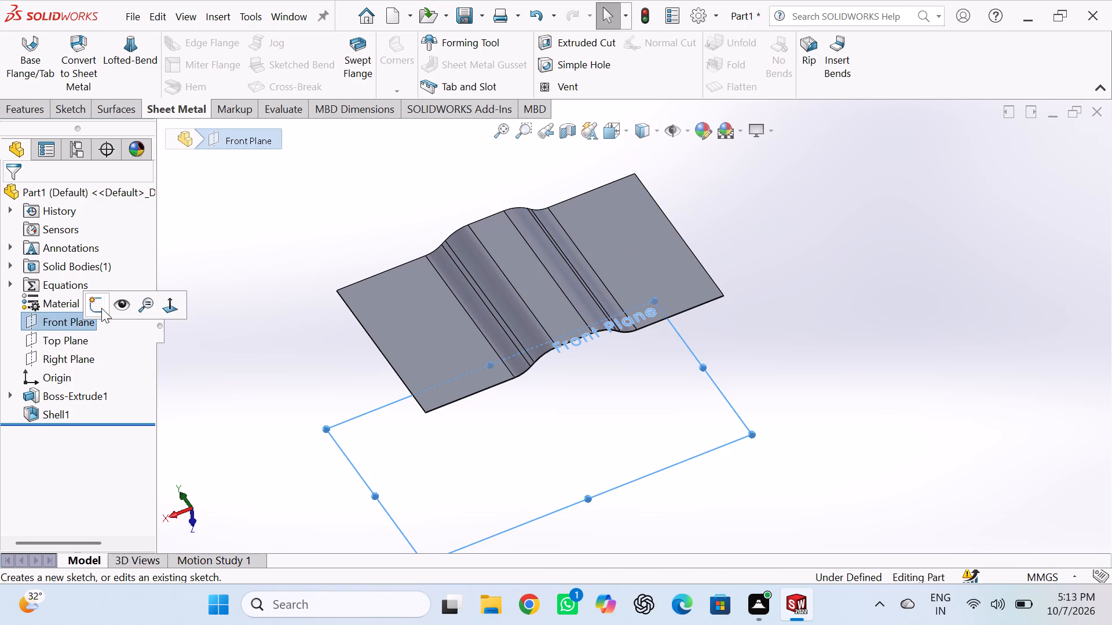
click(101, 308)
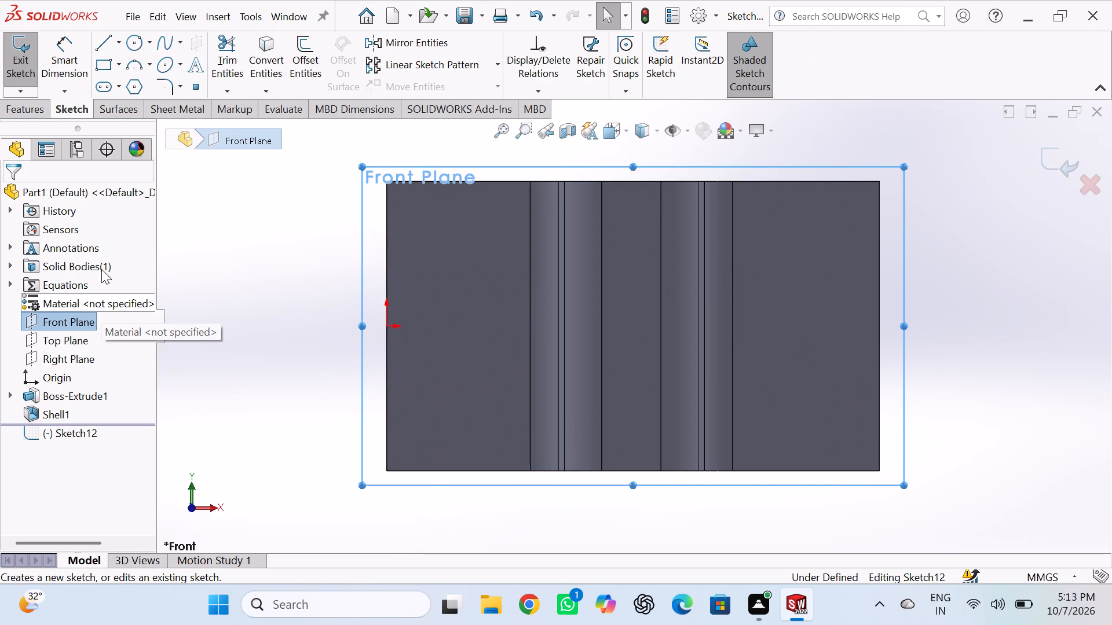
click(111, 40)
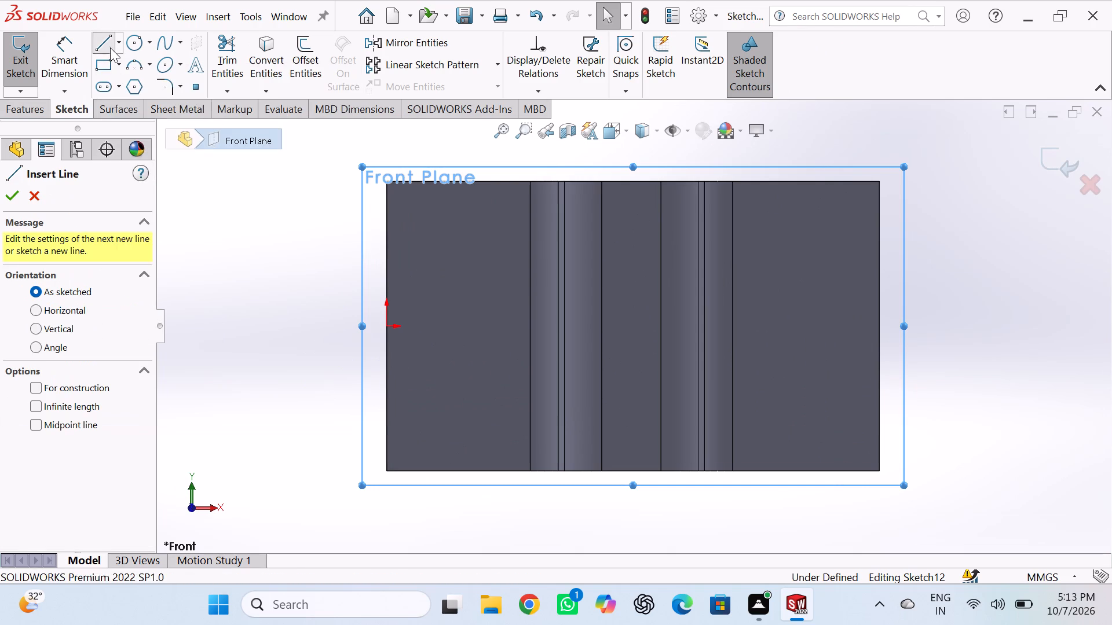
click(386, 473)
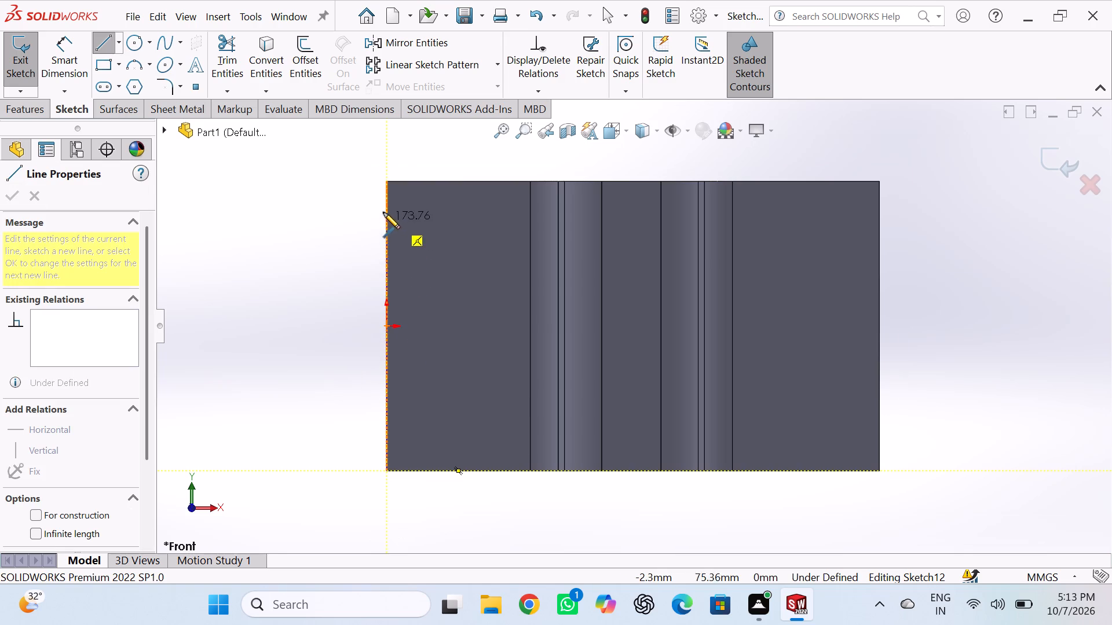
click(389, 182)
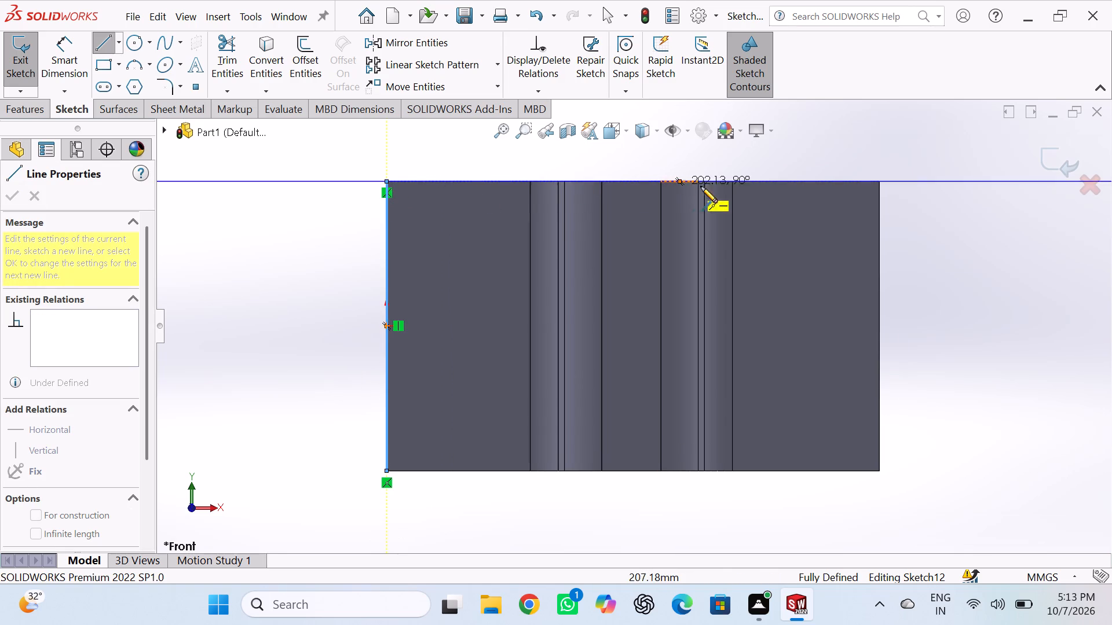
click(877, 181)
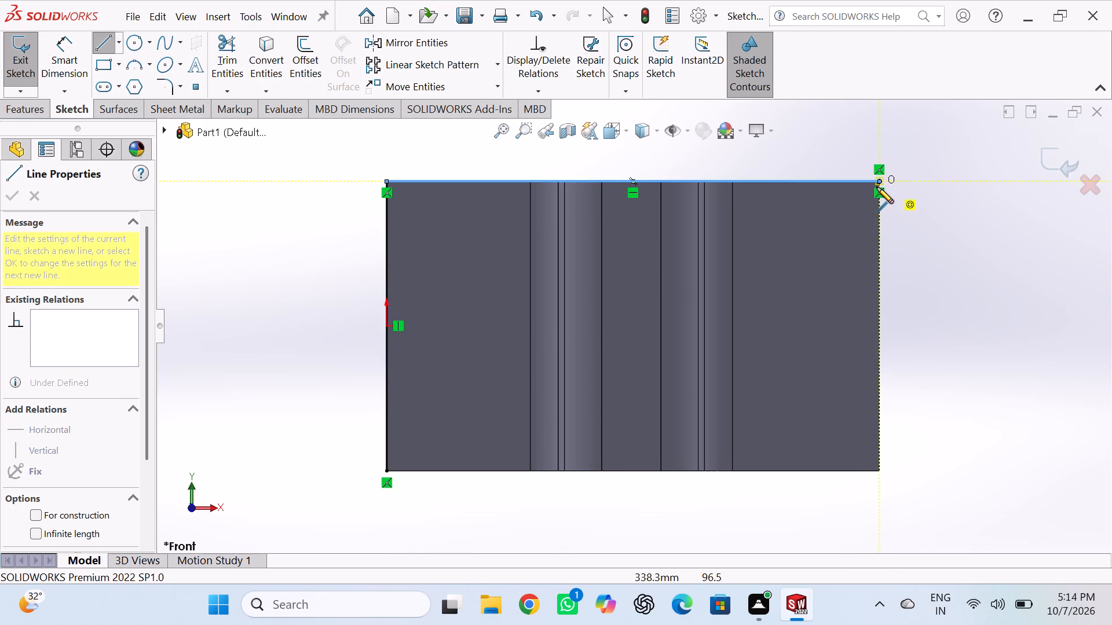
click(878, 264)
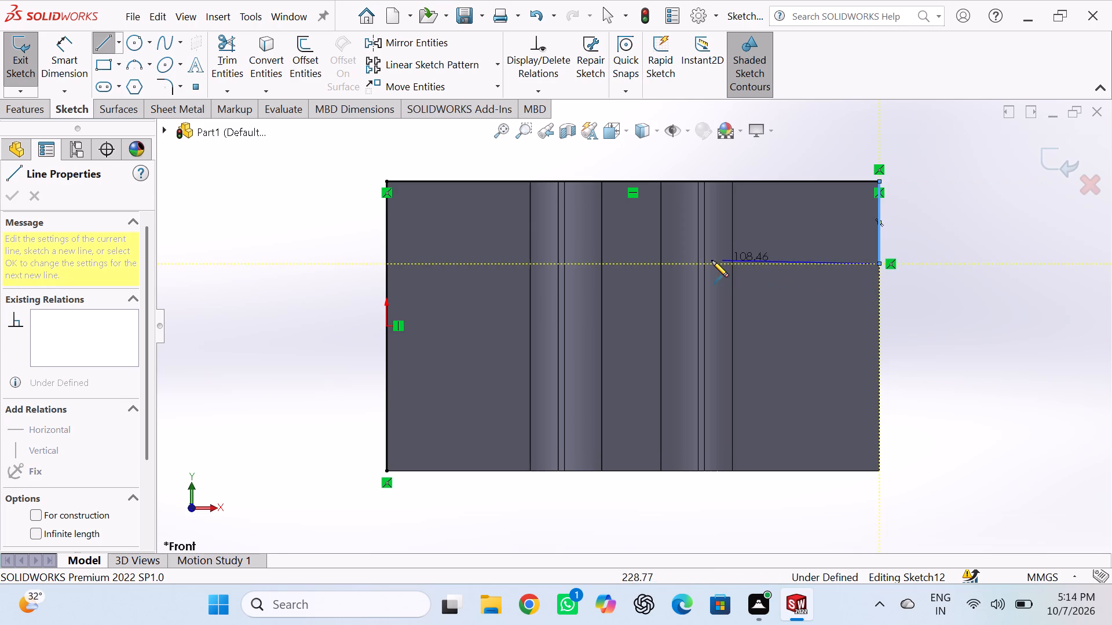
double_click(491, 264)
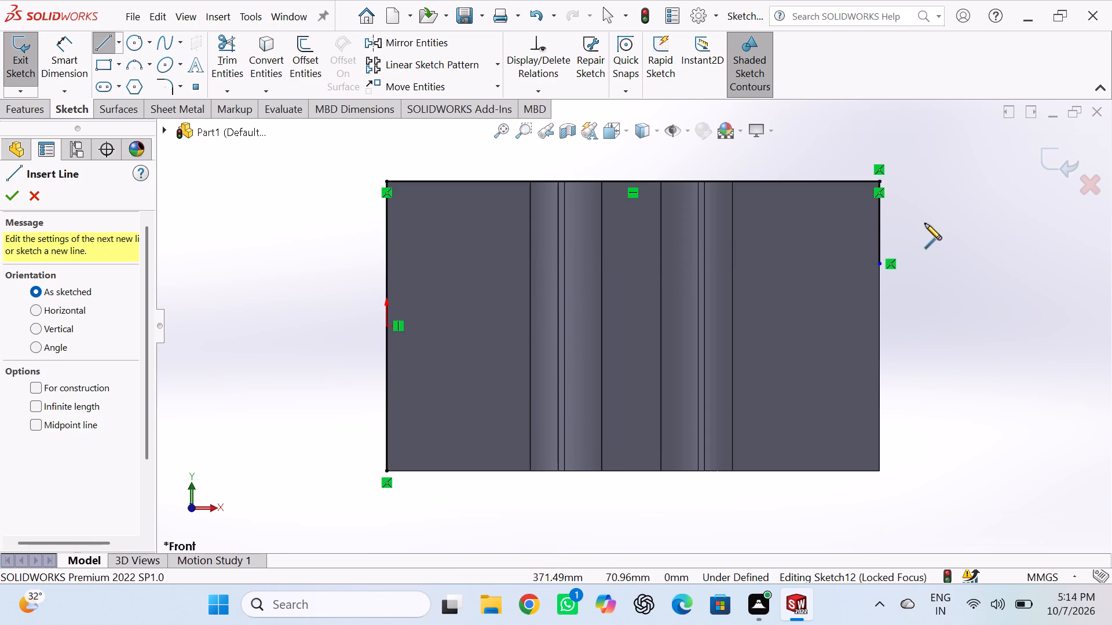
click(879, 263)
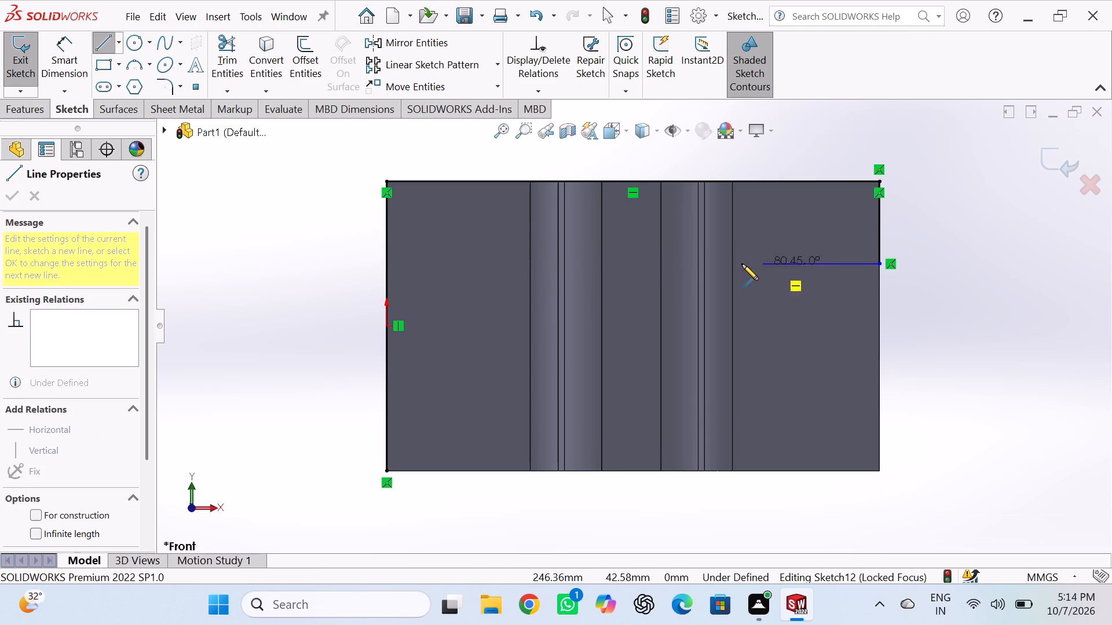
click(488, 267)
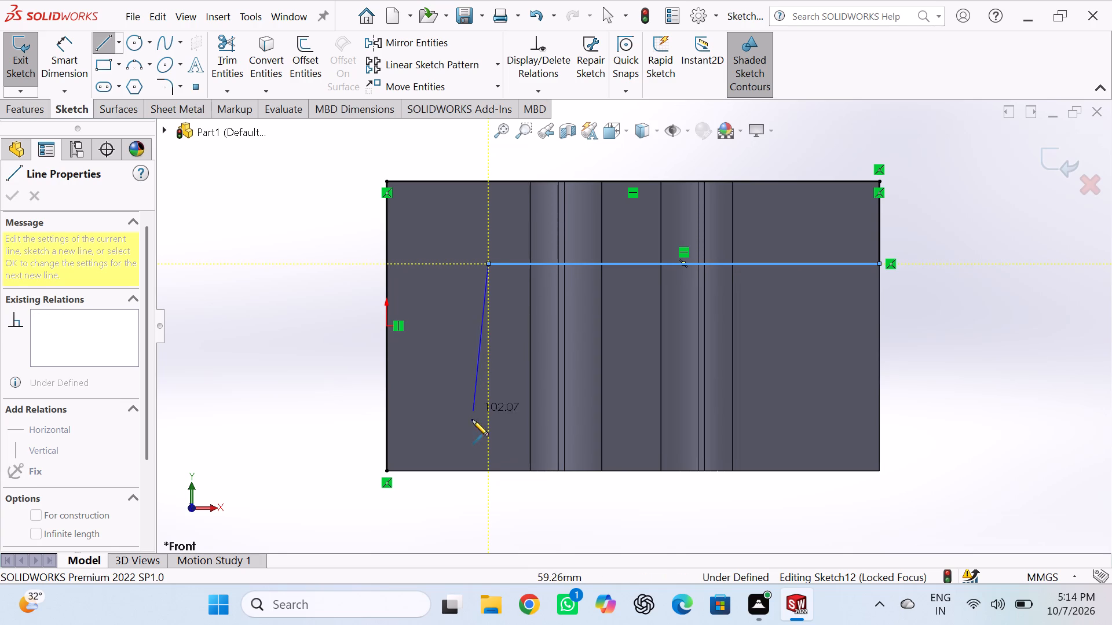
click(487, 470)
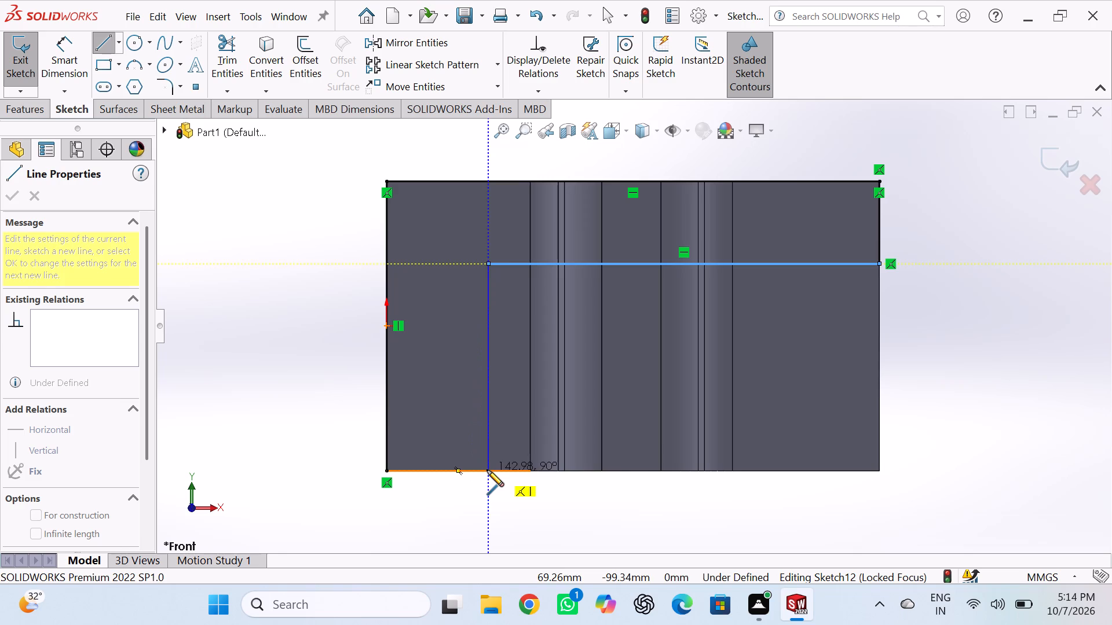
click(388, 469)
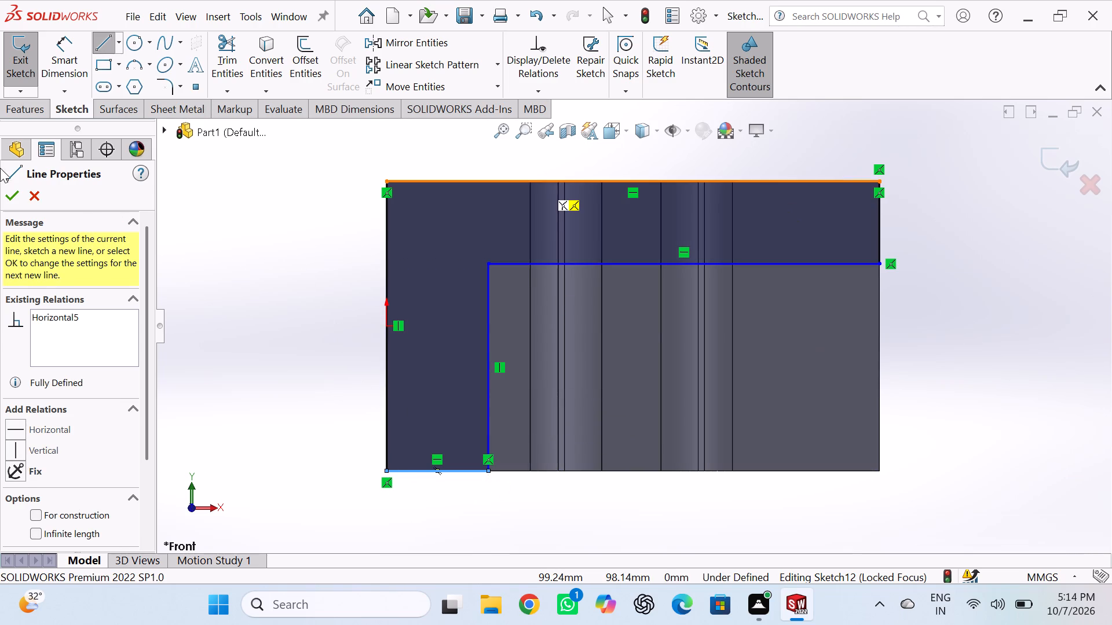
click(10, 196)
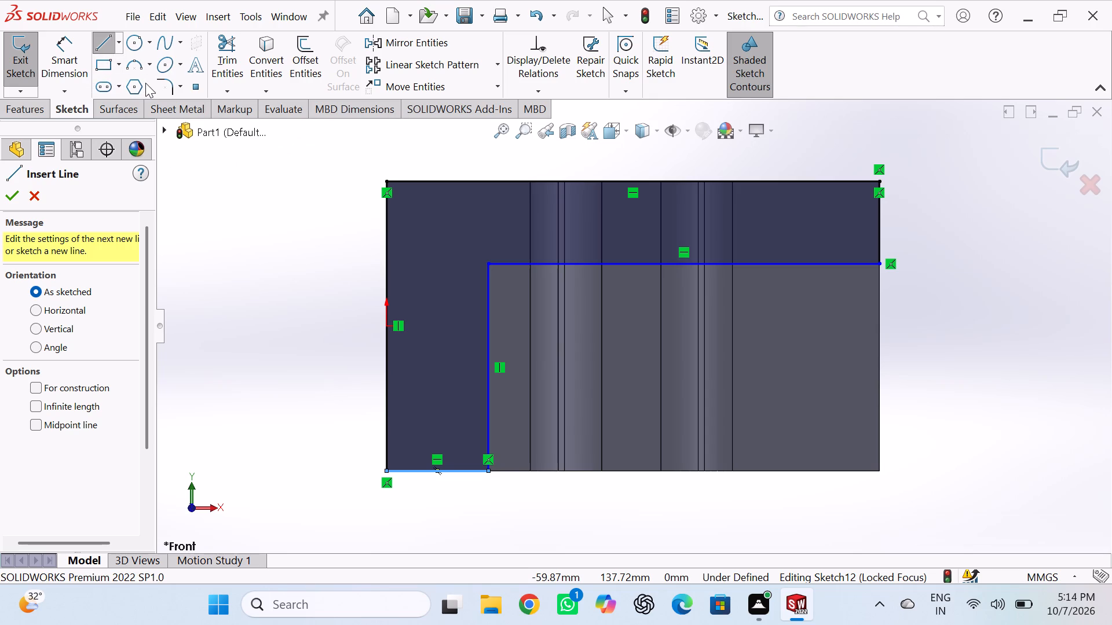
Dimension the L profile's short end line on the edge farthest from the origin to 100 mm.
click(76, 53)
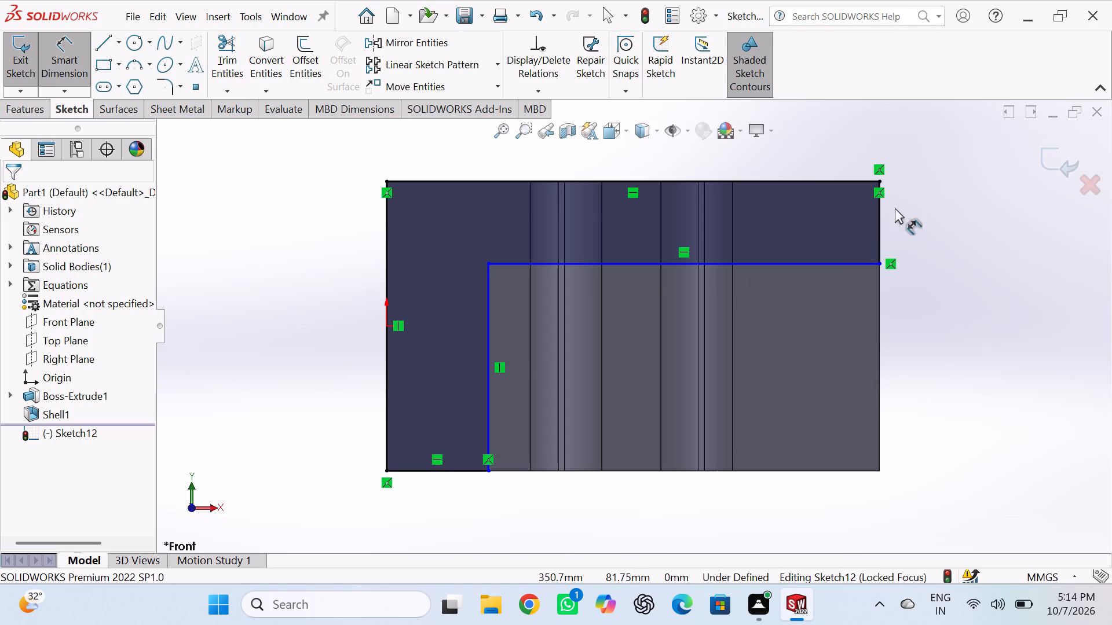
click(877, 215)
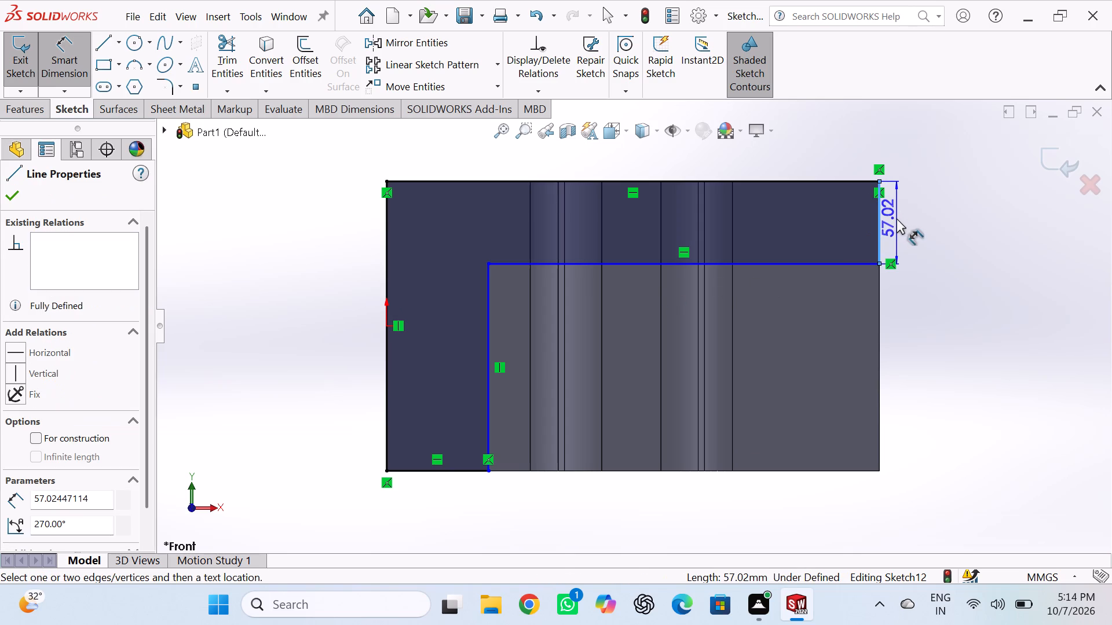
click(897, 218)
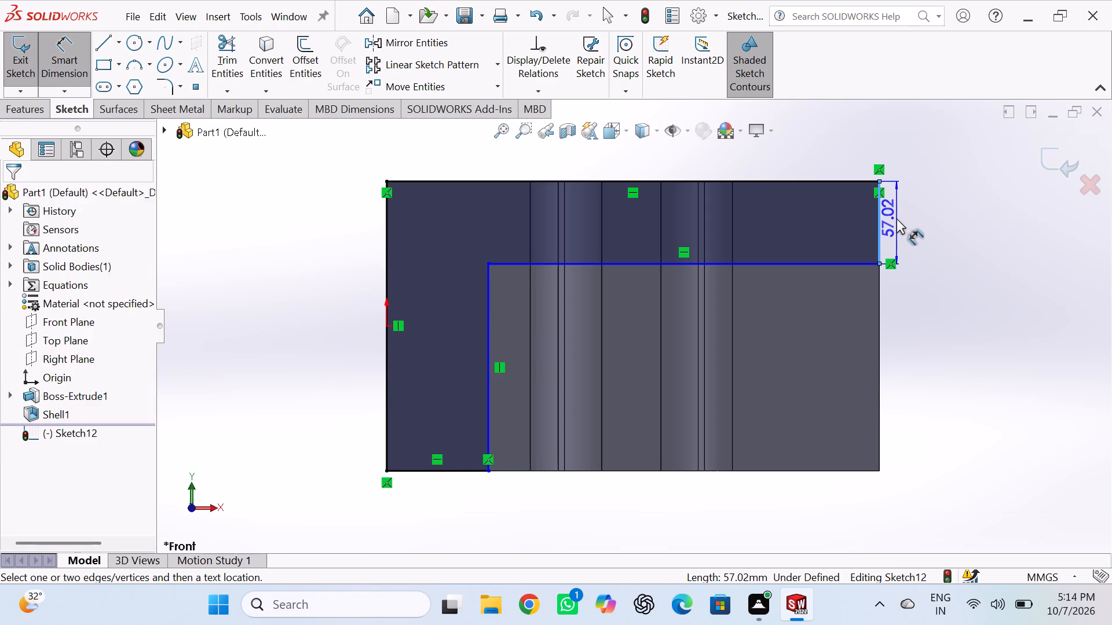
key(1)
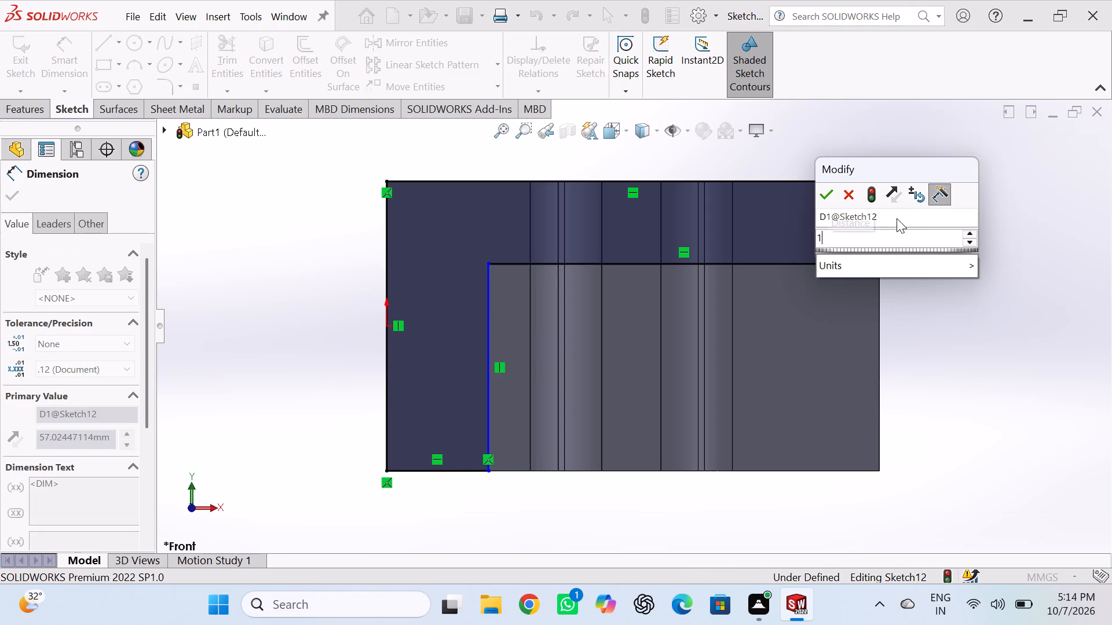
text(00)
key(Return)
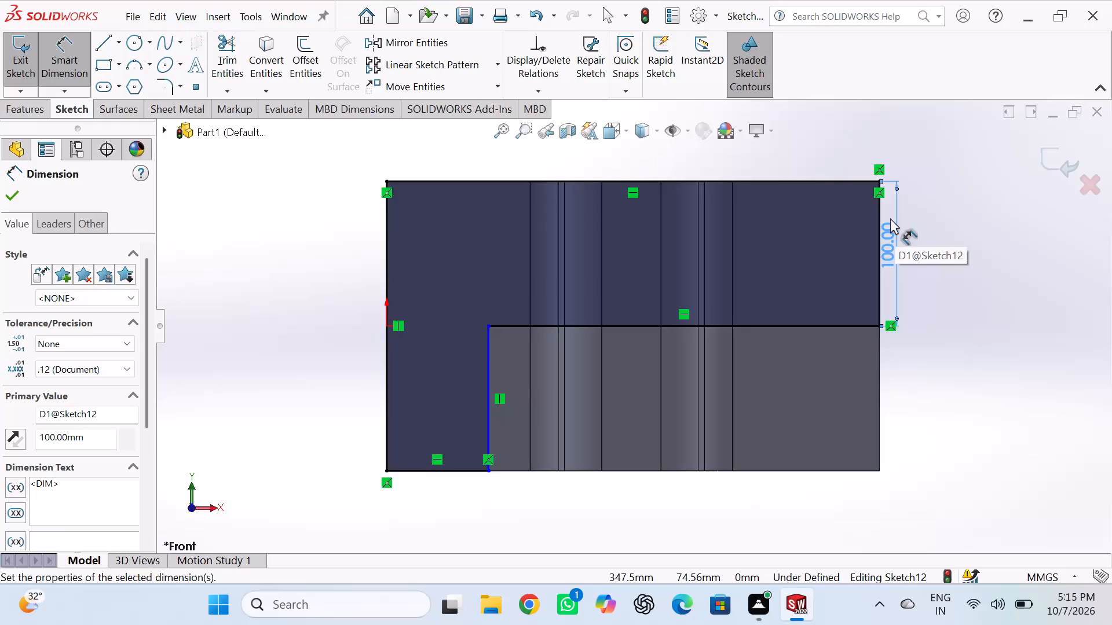
Dimension the short end line of the L profile's downward leg to 85 mm.
click(469, 469)
click(449, 502)
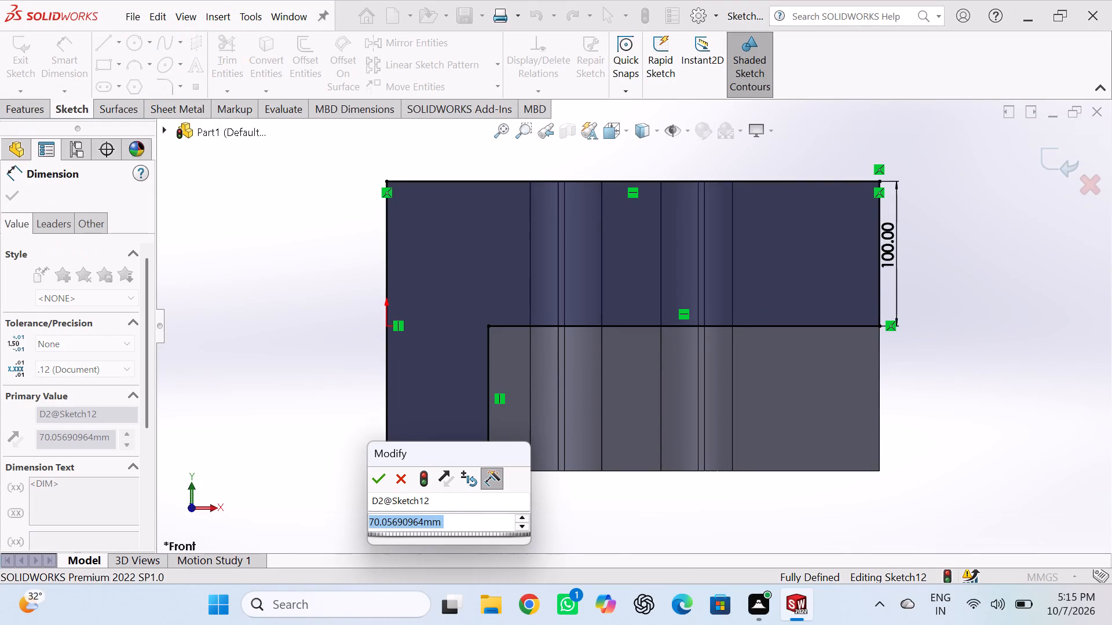
text(85)
key(Return)
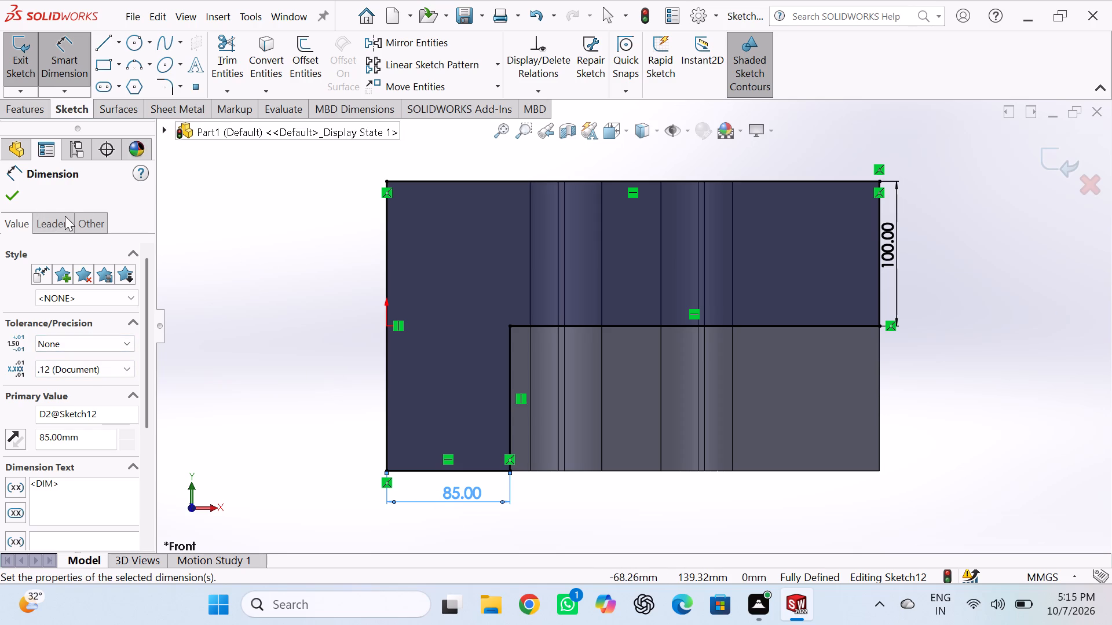
click(16, 197)
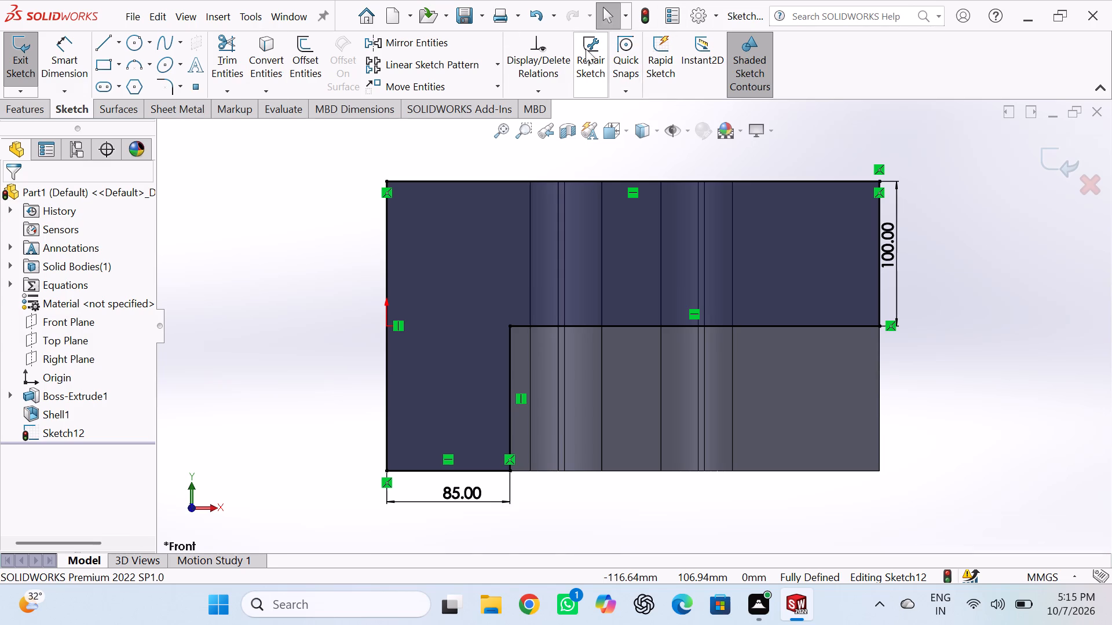
Cut-extrude the L profile Blind to 230 mm with the side to cut flipped, keeping only the L-shaped portion of the stepped sheet.
click(207, 115)
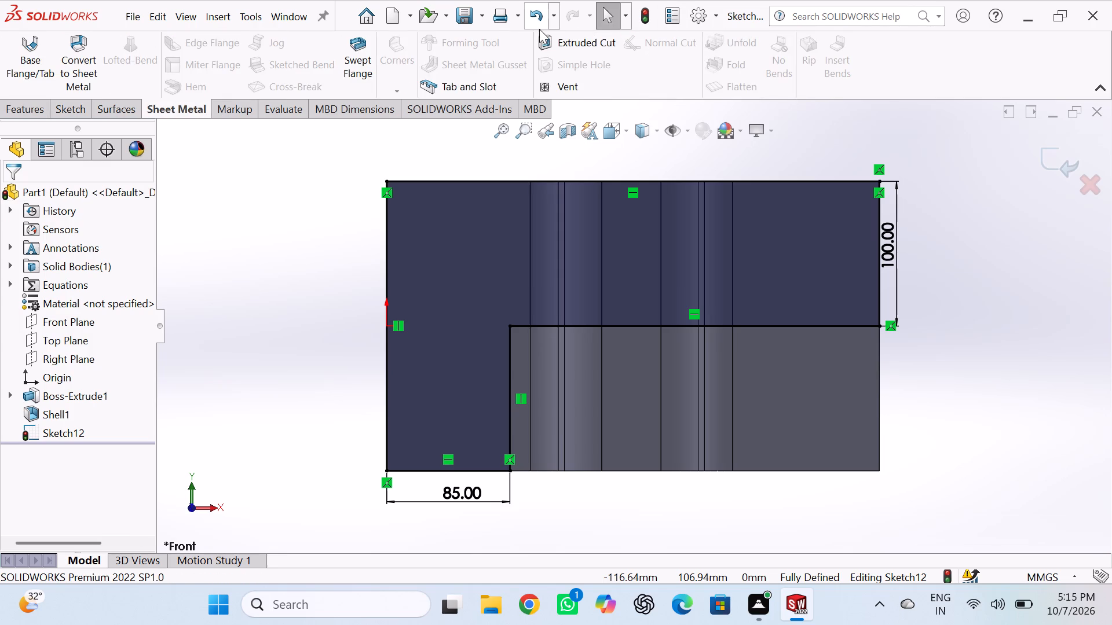
click(542, 44)
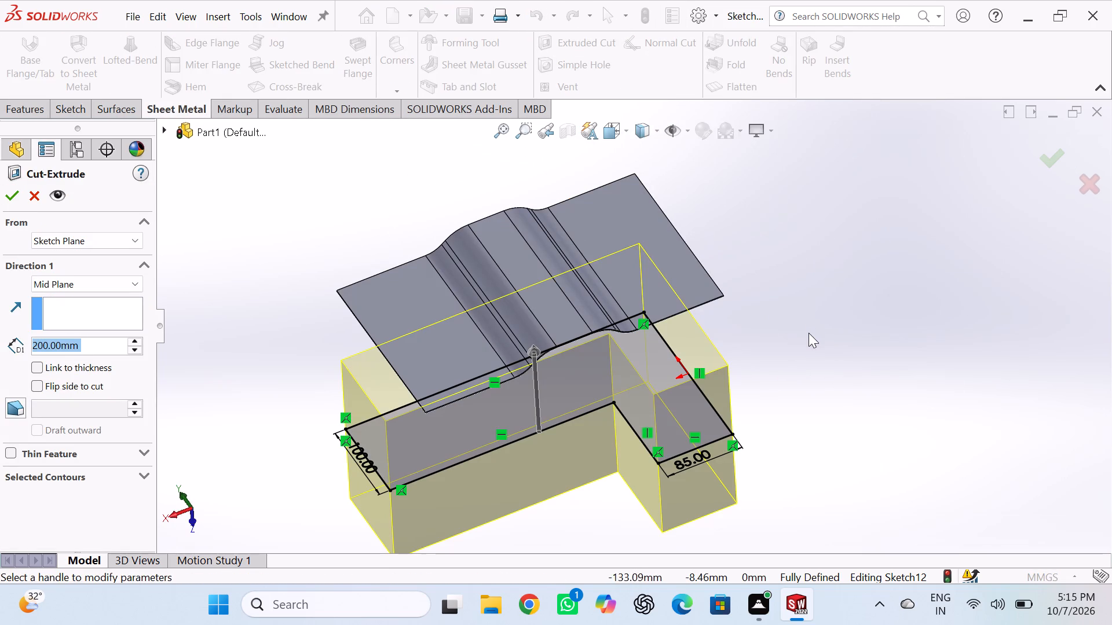
middle_drag(809, 333, 793, 225)
middle_drag(790, 245, 789, 287)
middle_drag(782, 258, 782, 274)
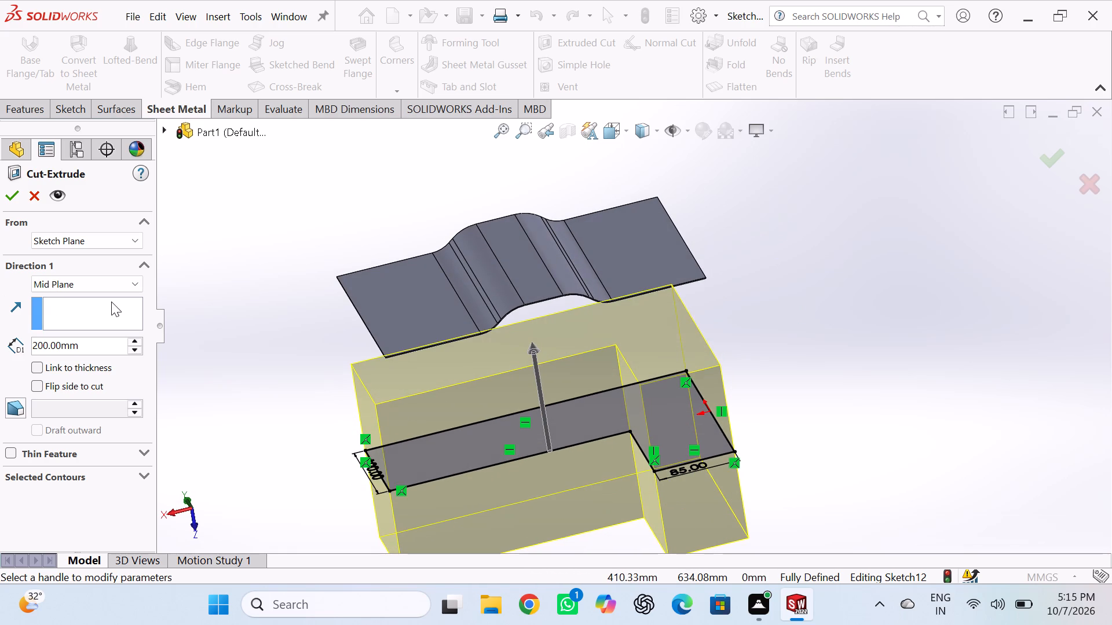
click(133, 285)
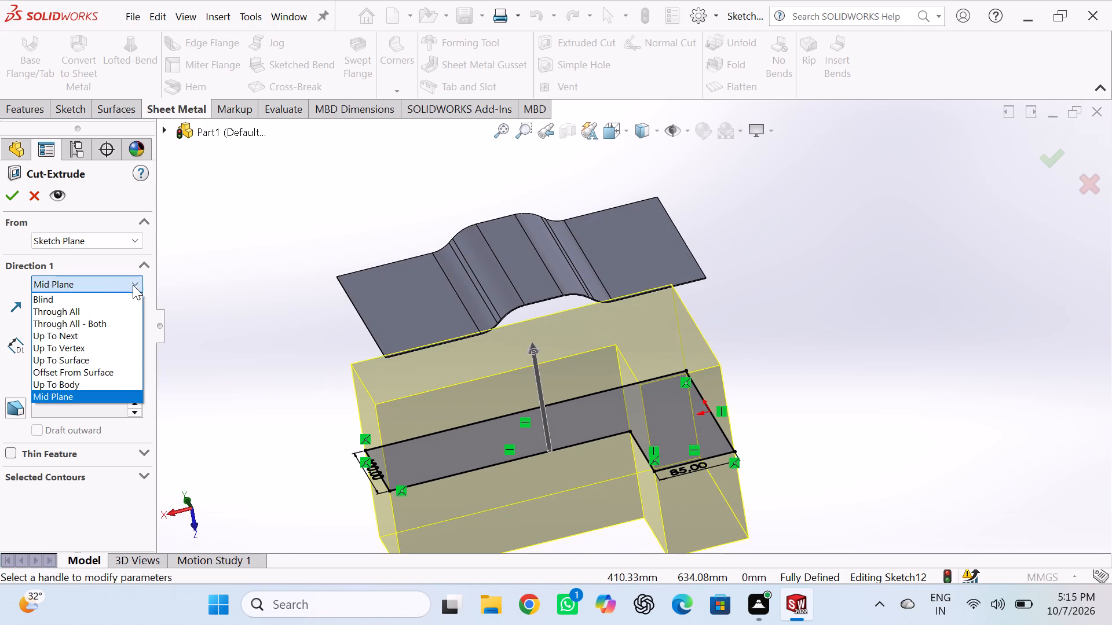
click(115, 300)
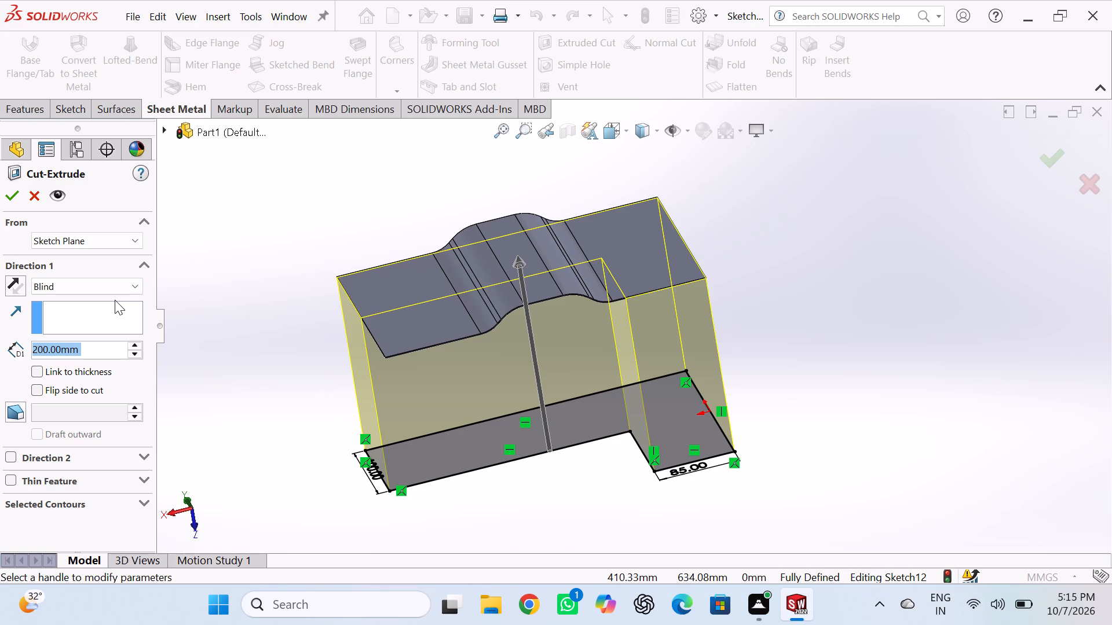
click(134, 343)
click(134, 343)
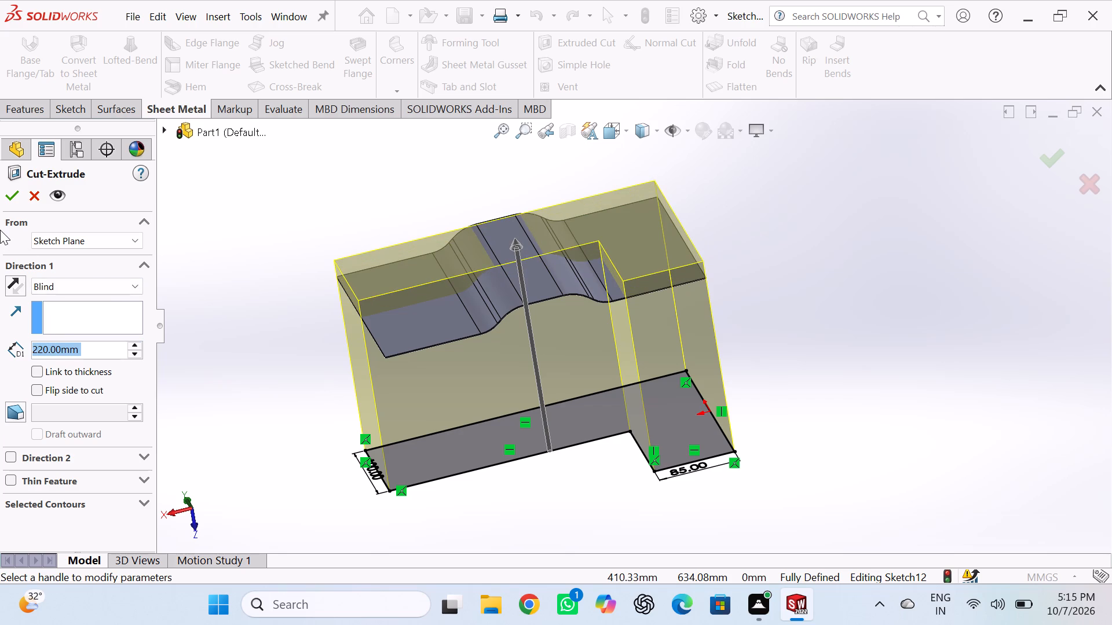
click(38, 387)
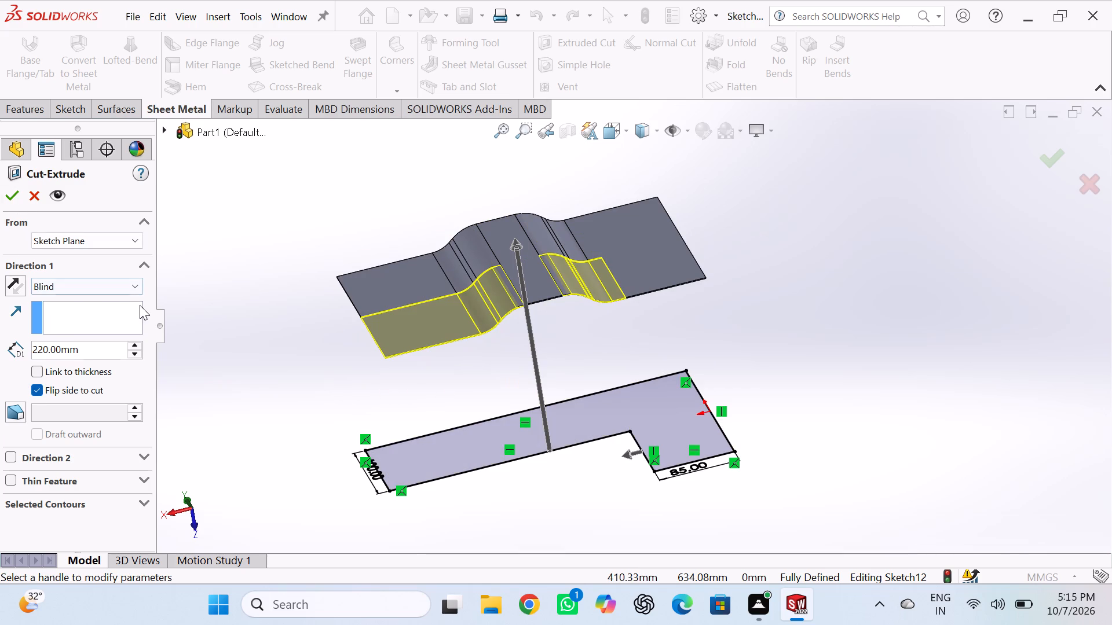
double_click(141, 343)
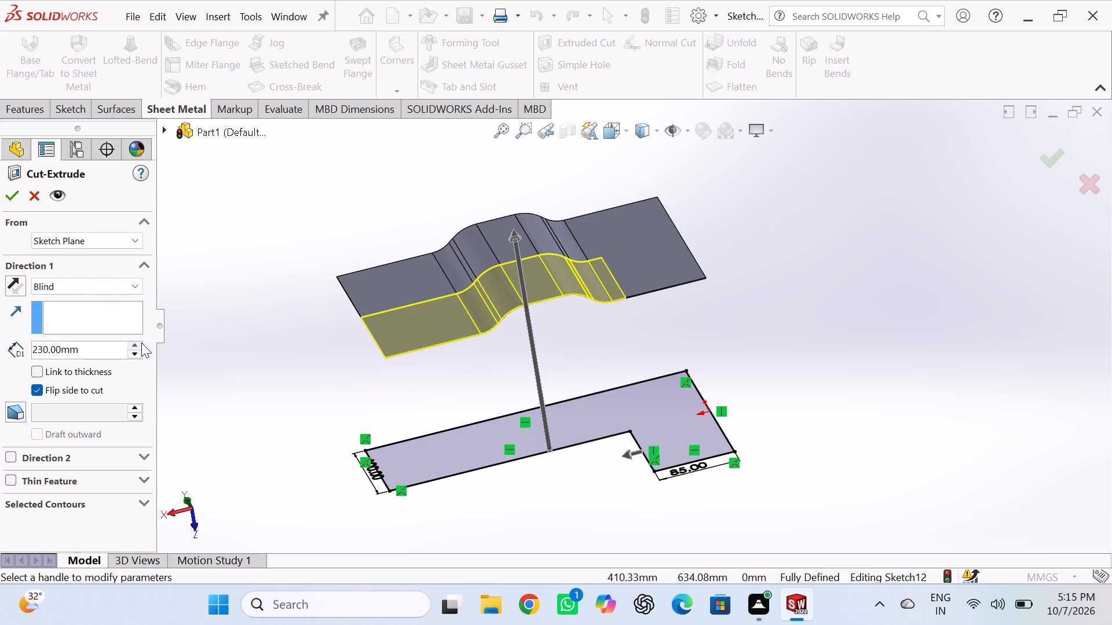
click(9, 197)
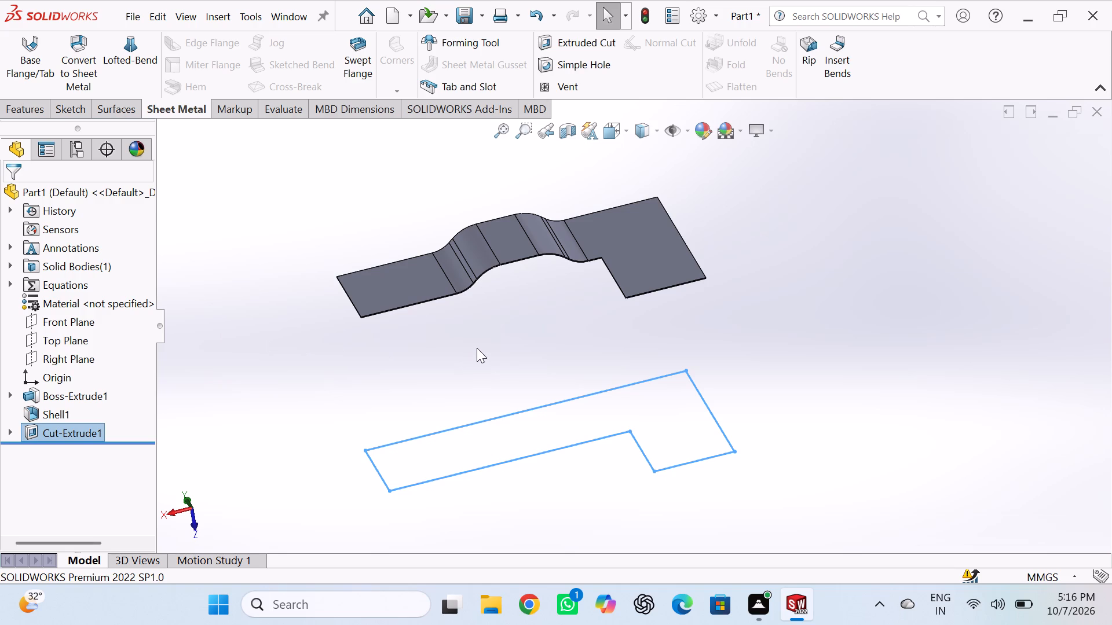
click(397, 356)
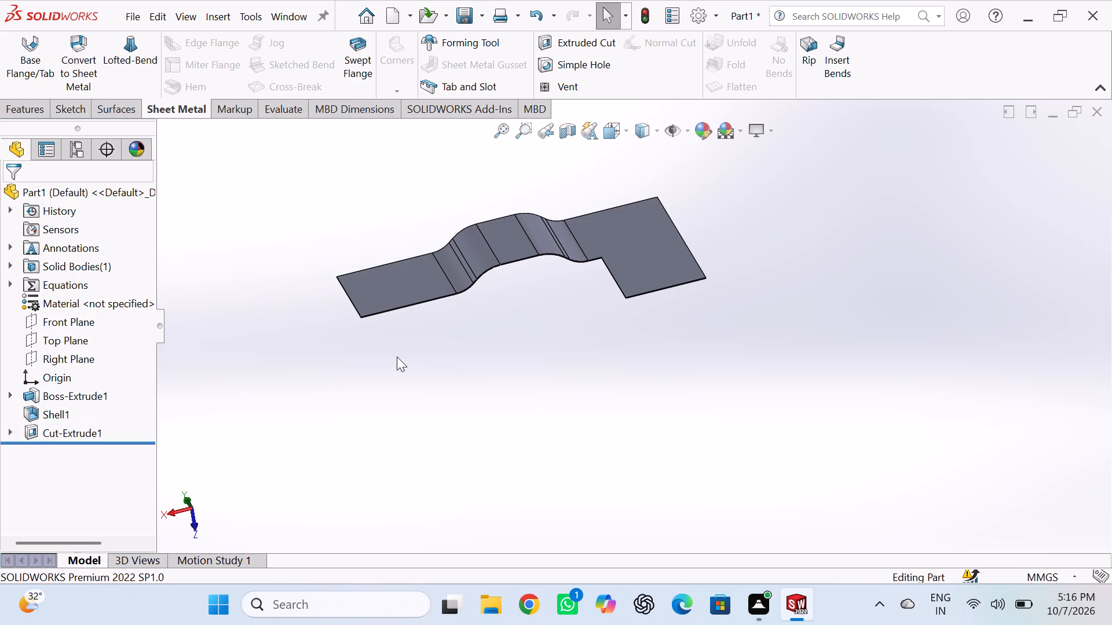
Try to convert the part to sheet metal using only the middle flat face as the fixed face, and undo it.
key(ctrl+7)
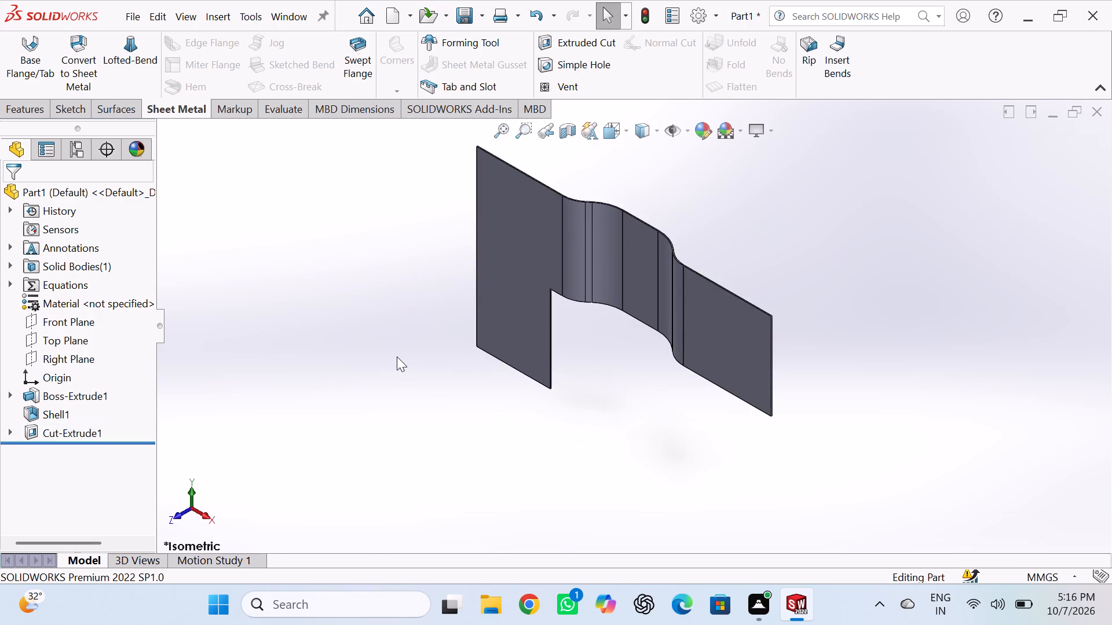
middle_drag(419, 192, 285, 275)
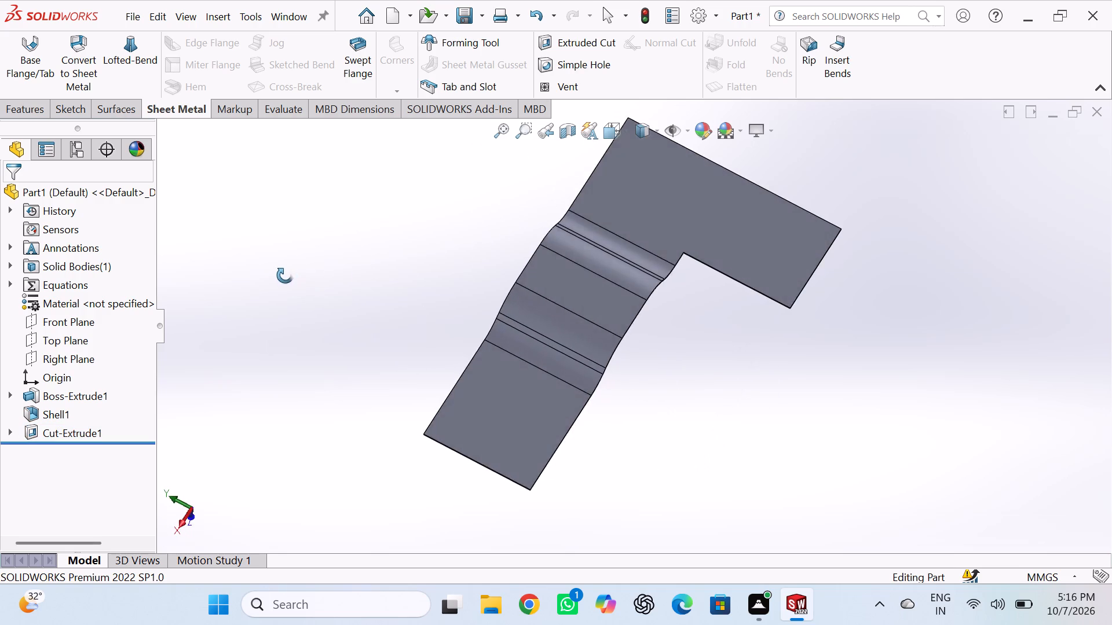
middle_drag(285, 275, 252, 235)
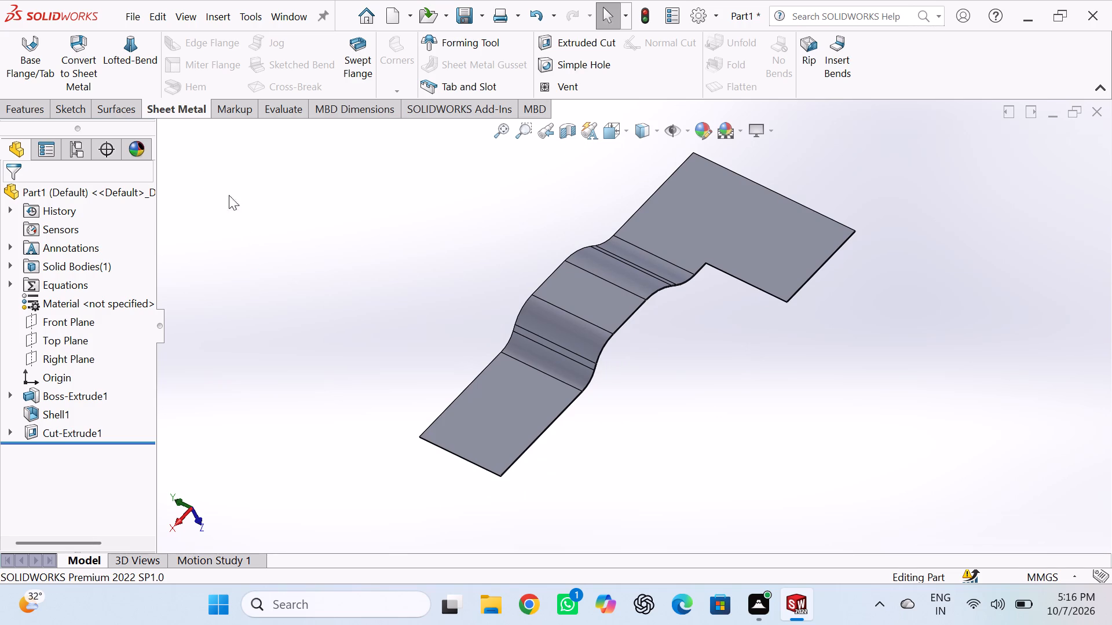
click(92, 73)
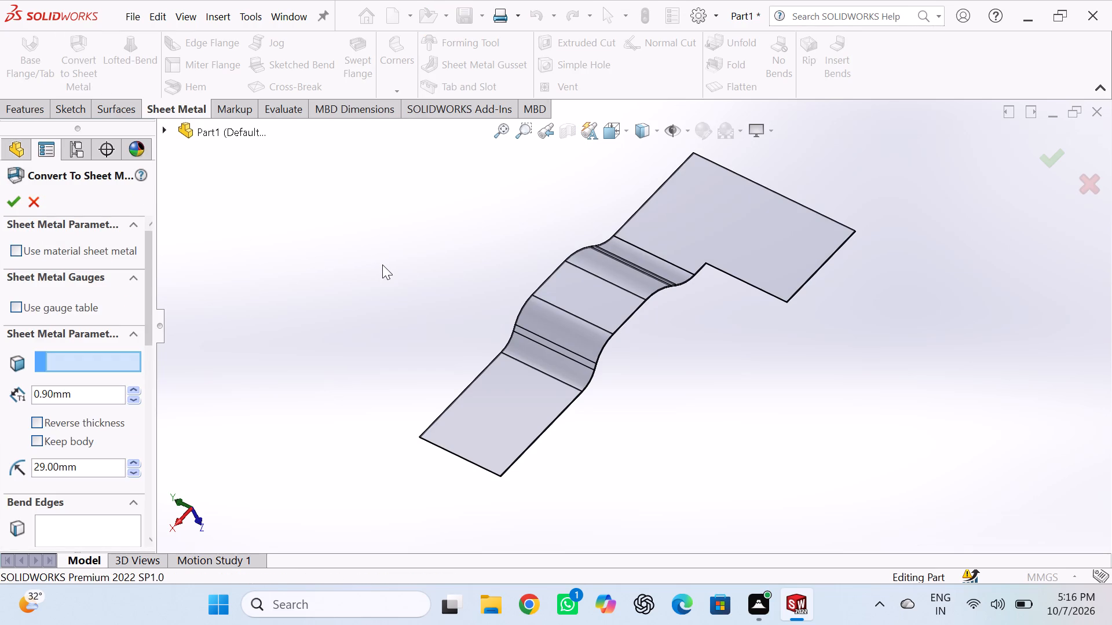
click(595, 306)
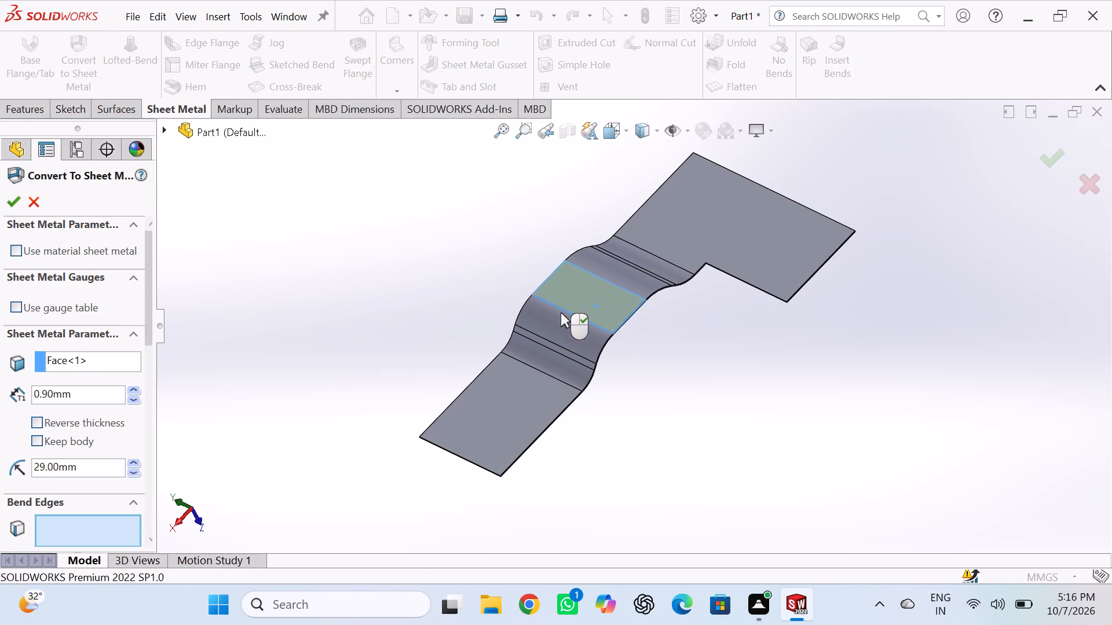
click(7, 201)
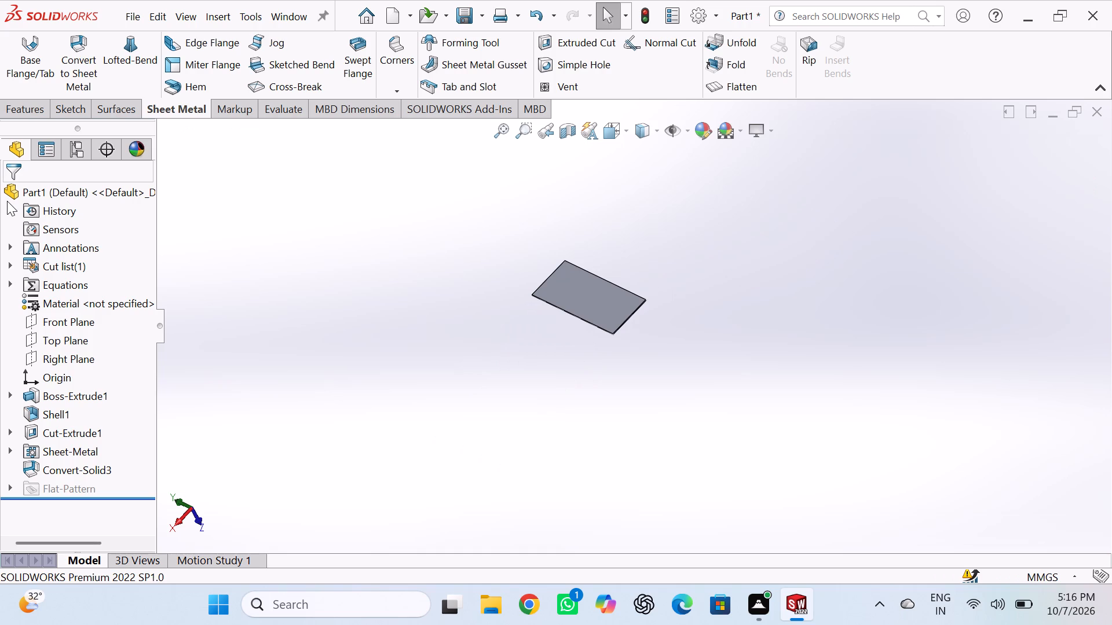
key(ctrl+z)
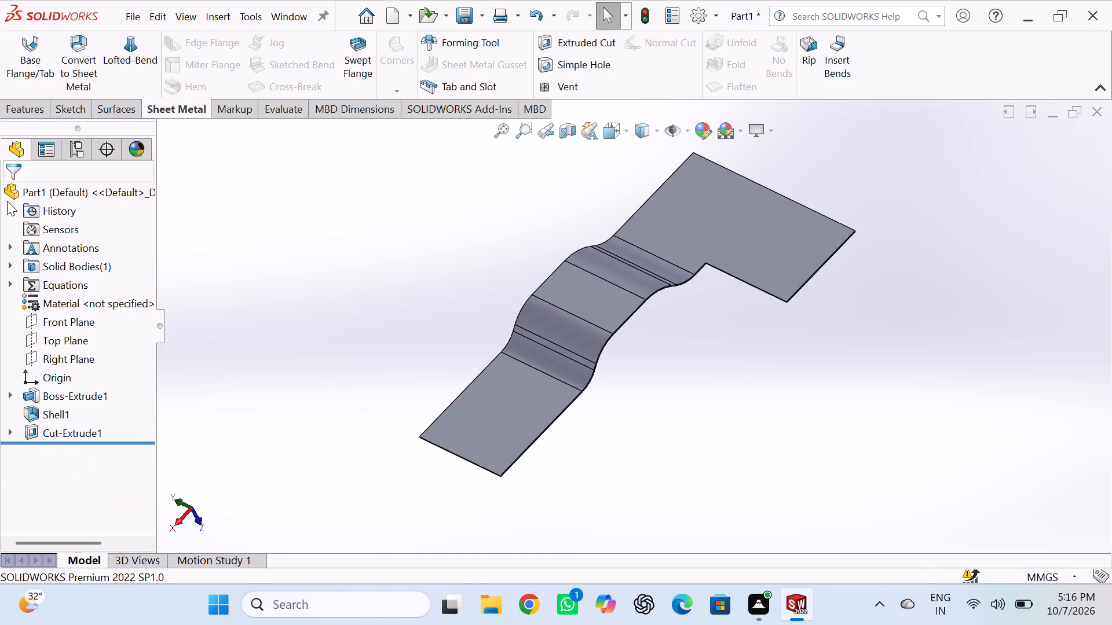
Convert the part to sheet metal, fixing the narrow flat end face and picking the four curved step faces as bends, 0.90 mm thick, 29 mm radius.
click(71, 56)
click(498, 409)
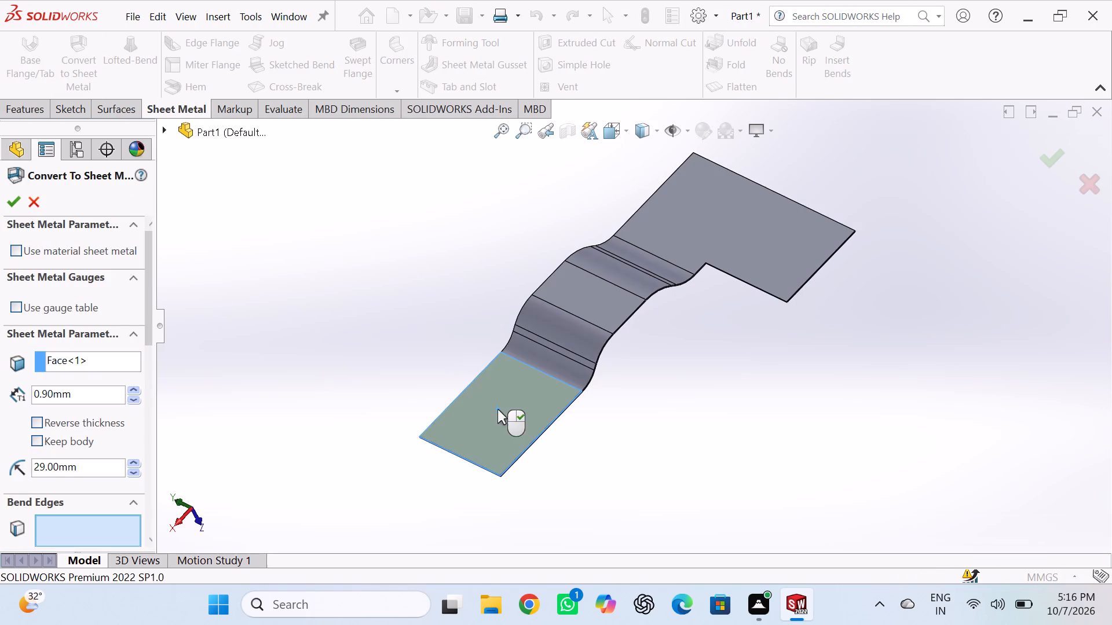
ctrl+click(546, 359)
ctrl+double_click(558, 349)
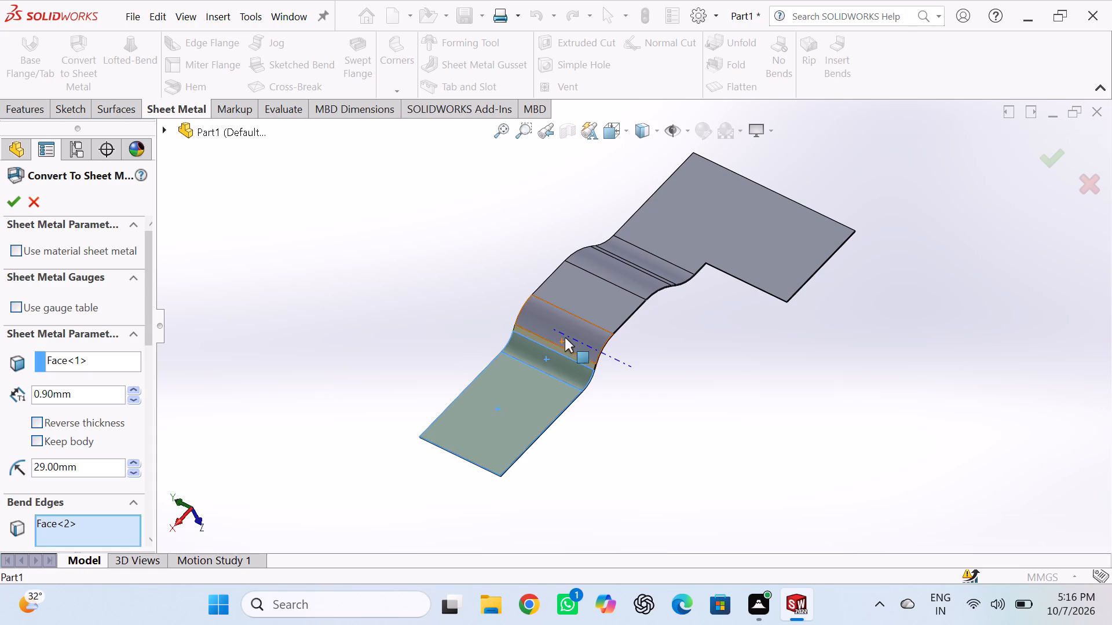
ctrl+click(566, 335)
ctrl+click(629, 284)
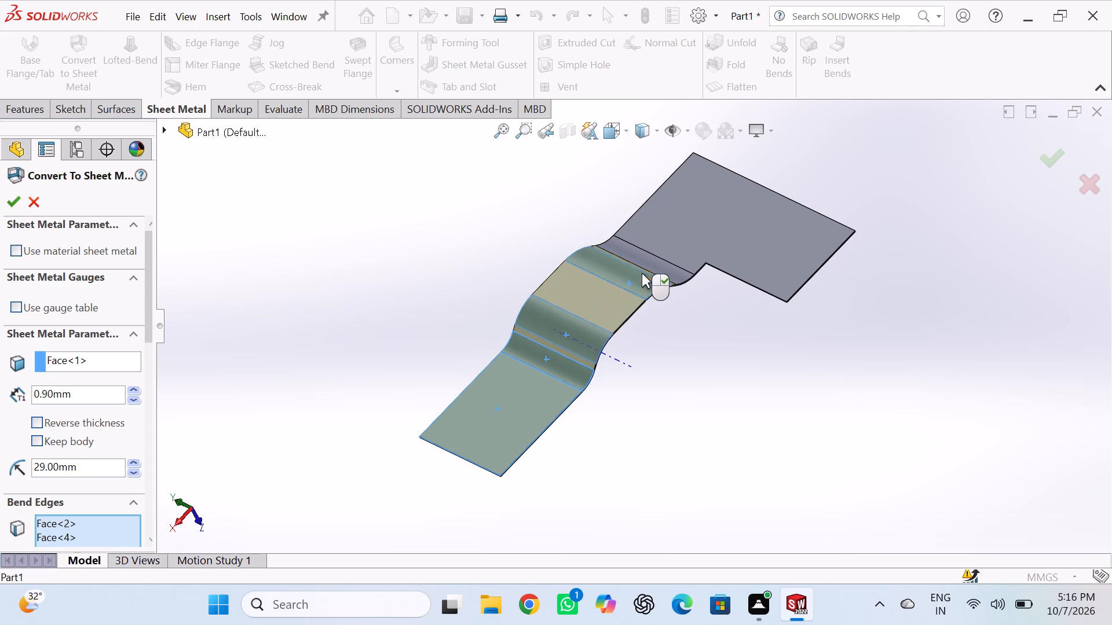
ctrl+click(645, 270)
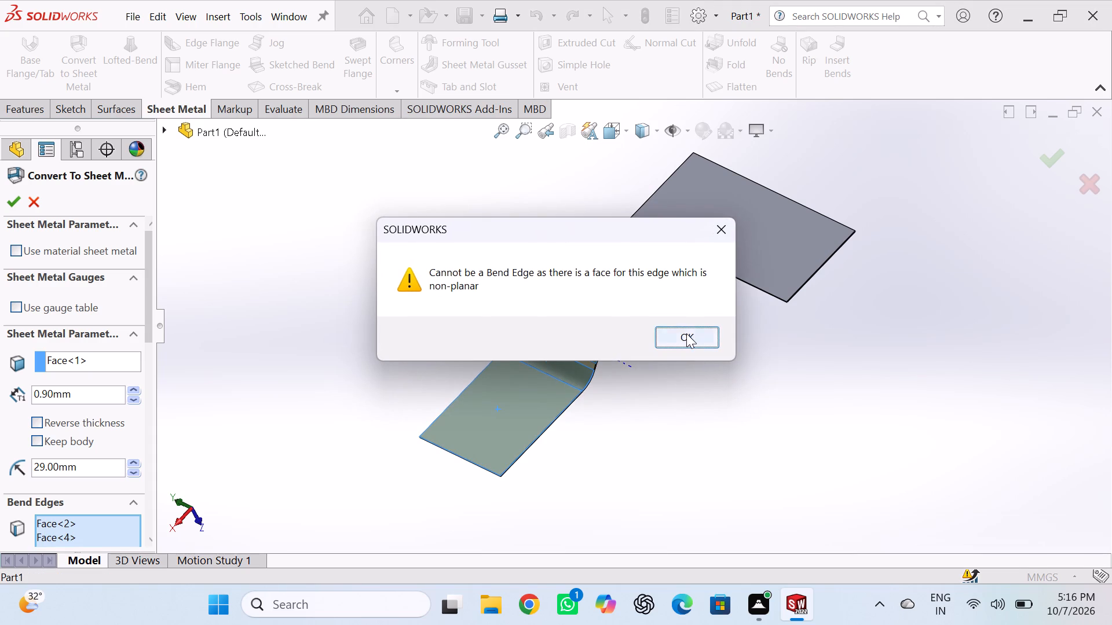
ctrl+click(686, 333)
ctrl+middle_drag(689, 293, 651, 336)
ctrl+middle_click(651, 336)
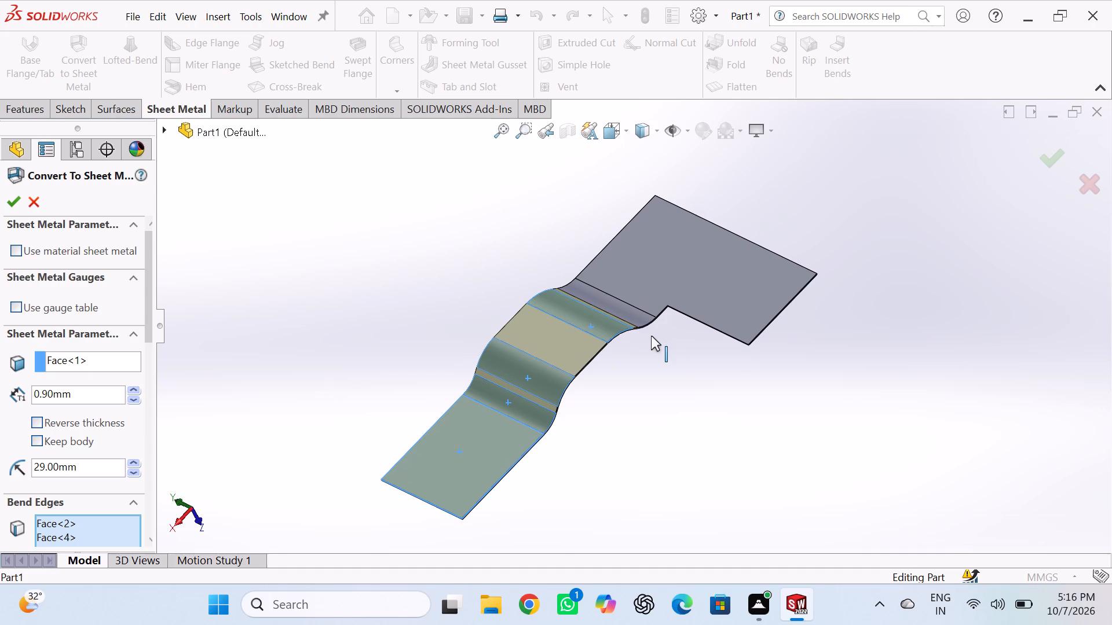
ctrl+click(628, 310)
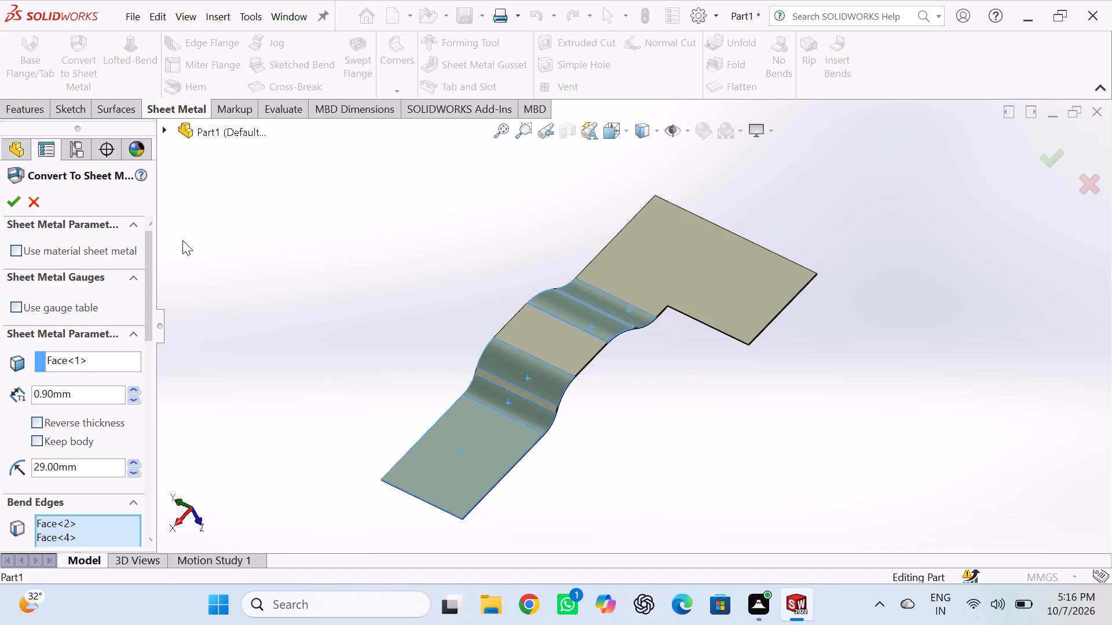
click(10, 204)
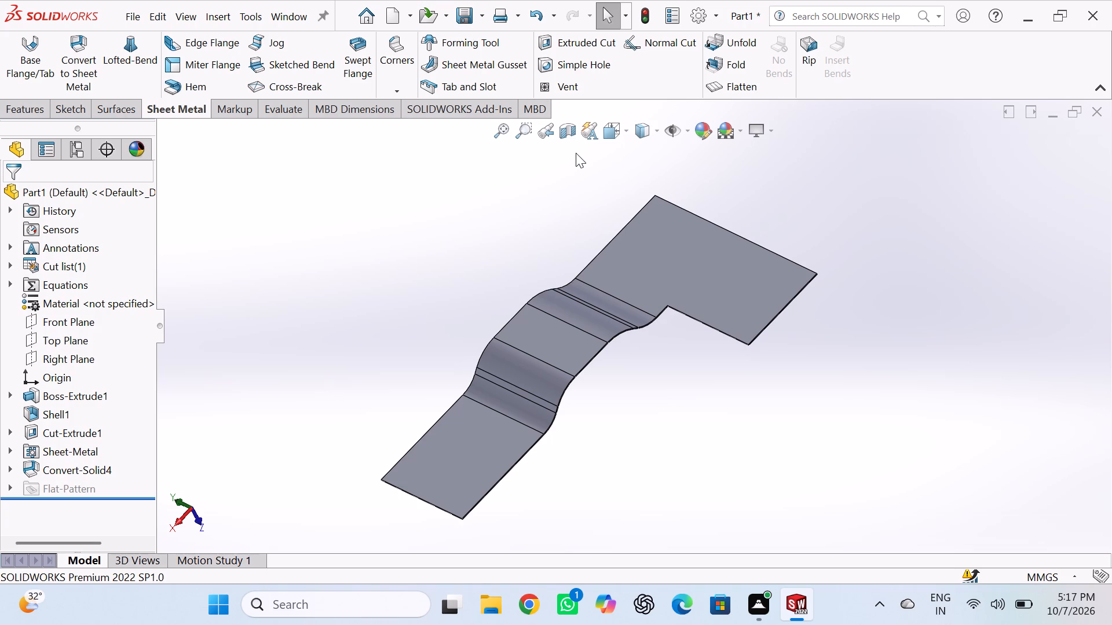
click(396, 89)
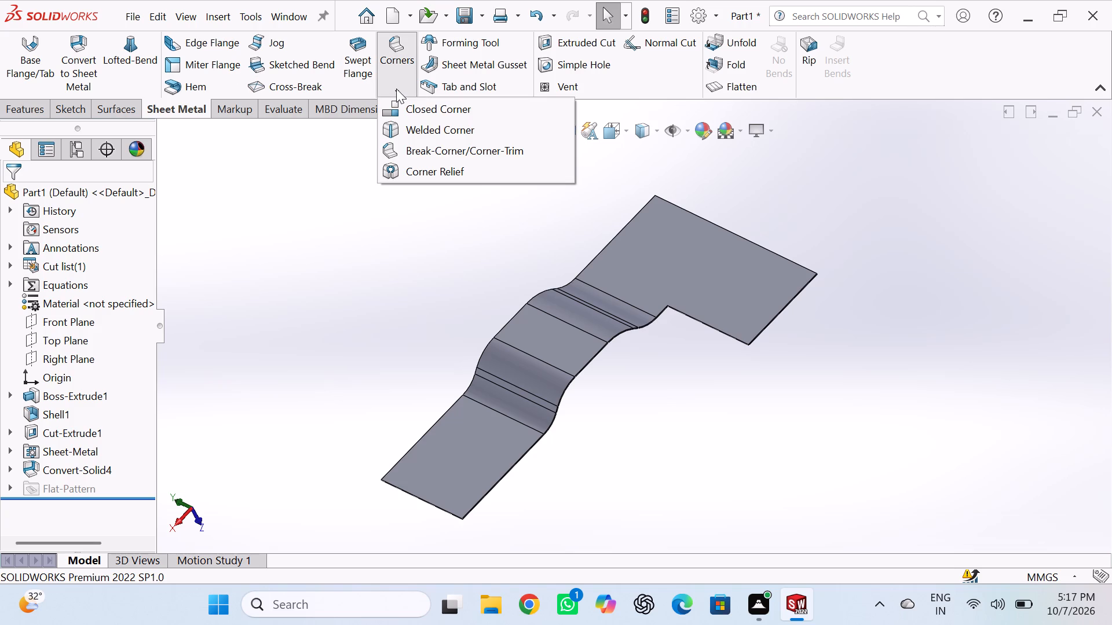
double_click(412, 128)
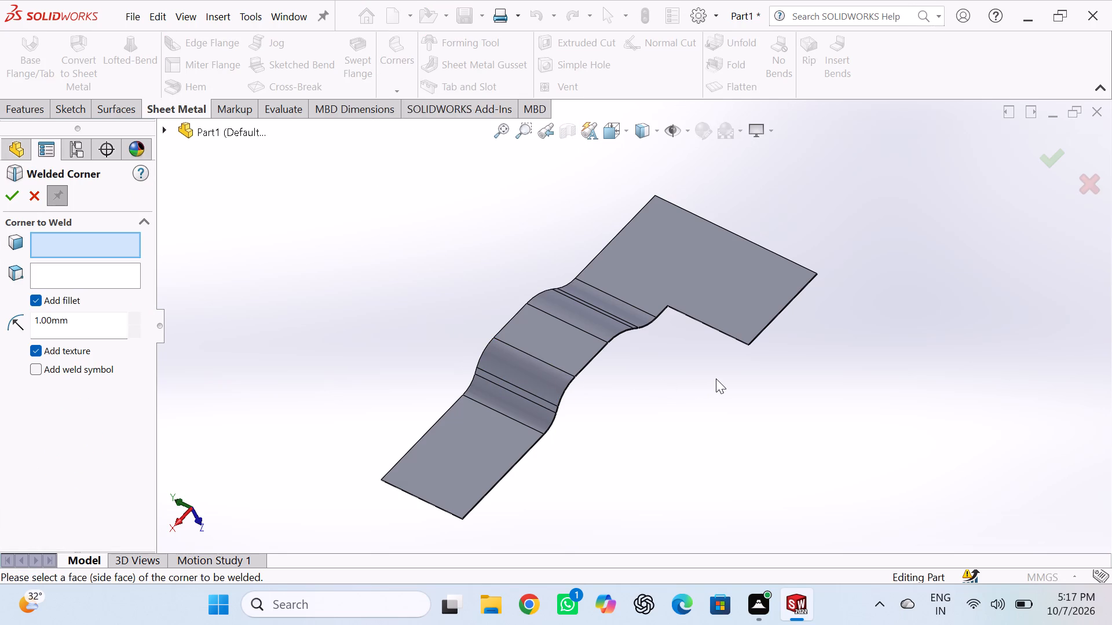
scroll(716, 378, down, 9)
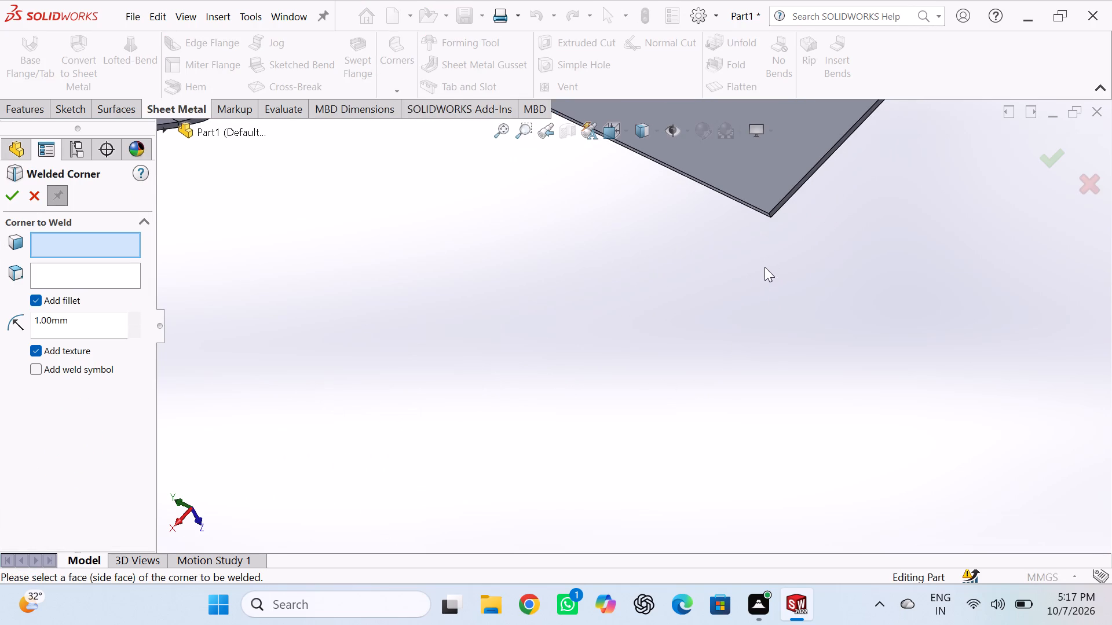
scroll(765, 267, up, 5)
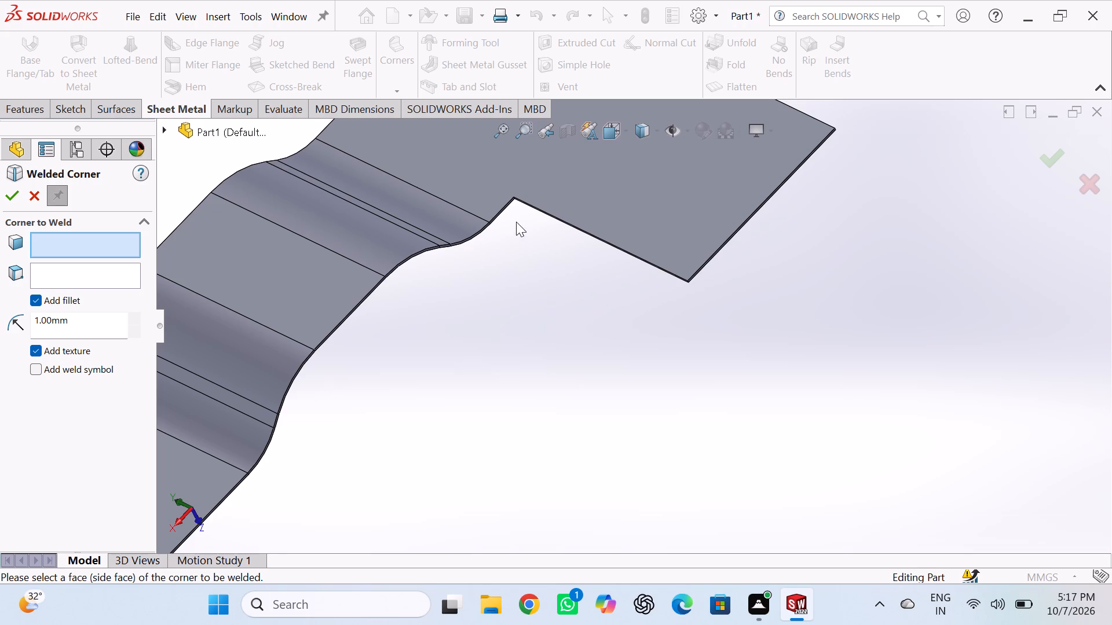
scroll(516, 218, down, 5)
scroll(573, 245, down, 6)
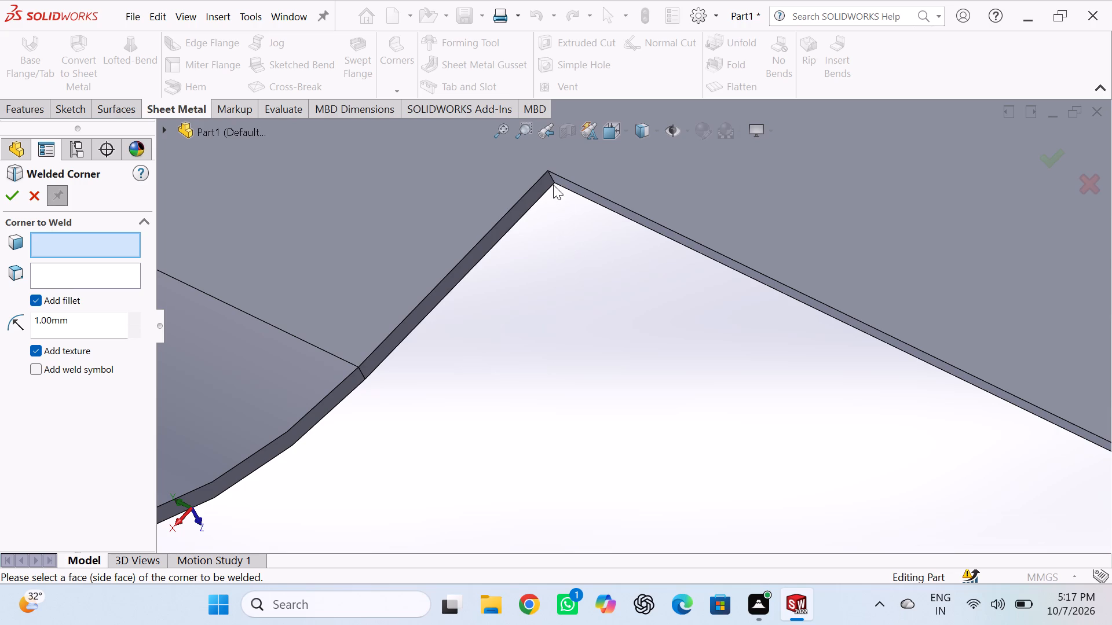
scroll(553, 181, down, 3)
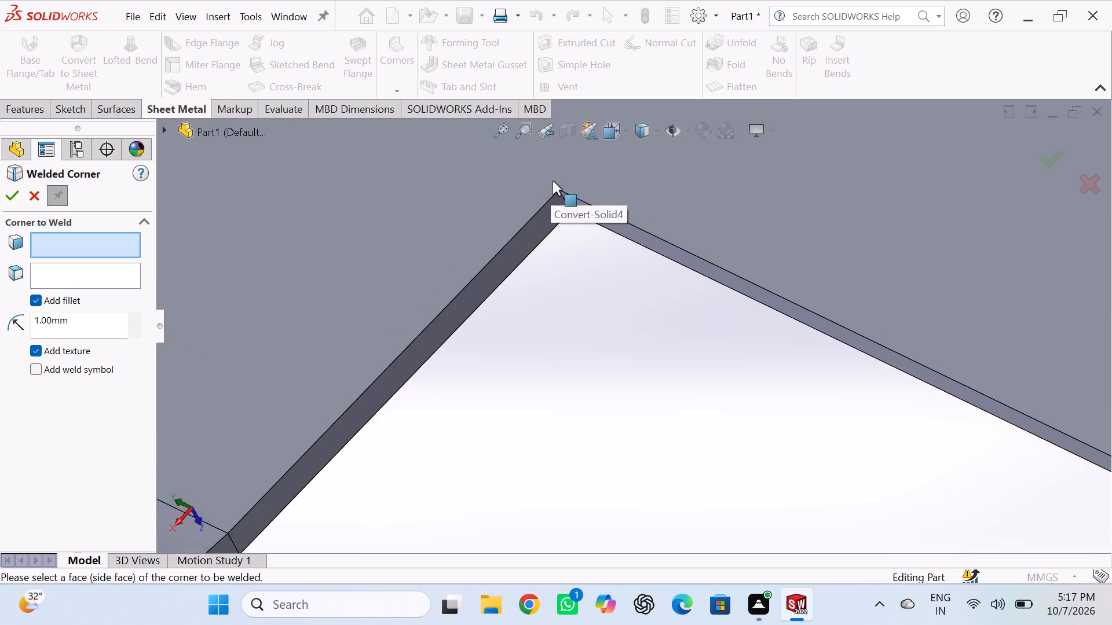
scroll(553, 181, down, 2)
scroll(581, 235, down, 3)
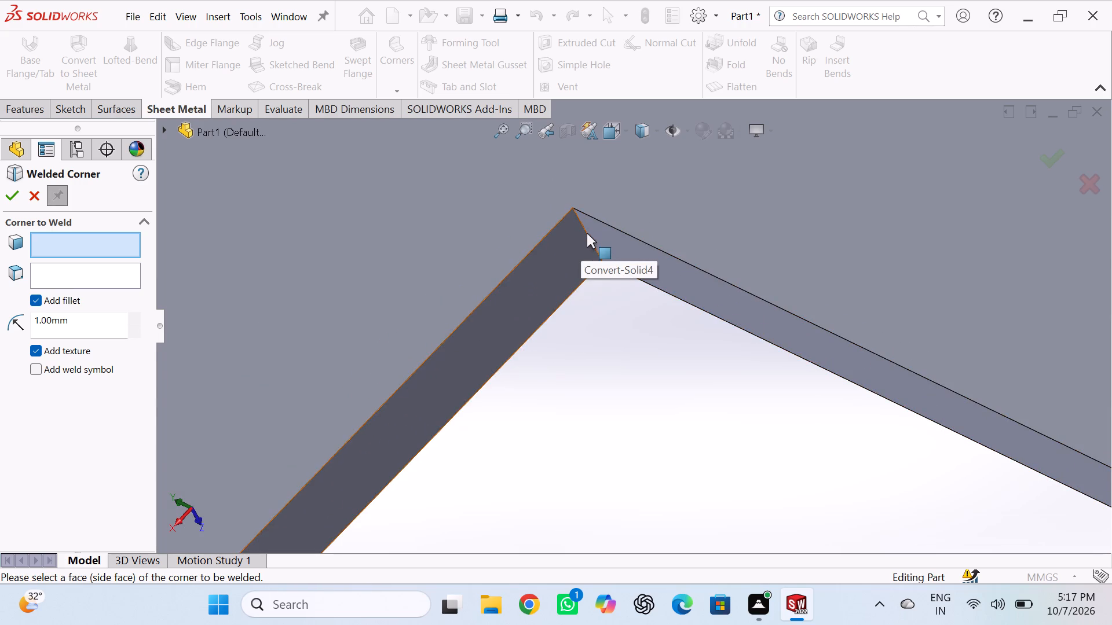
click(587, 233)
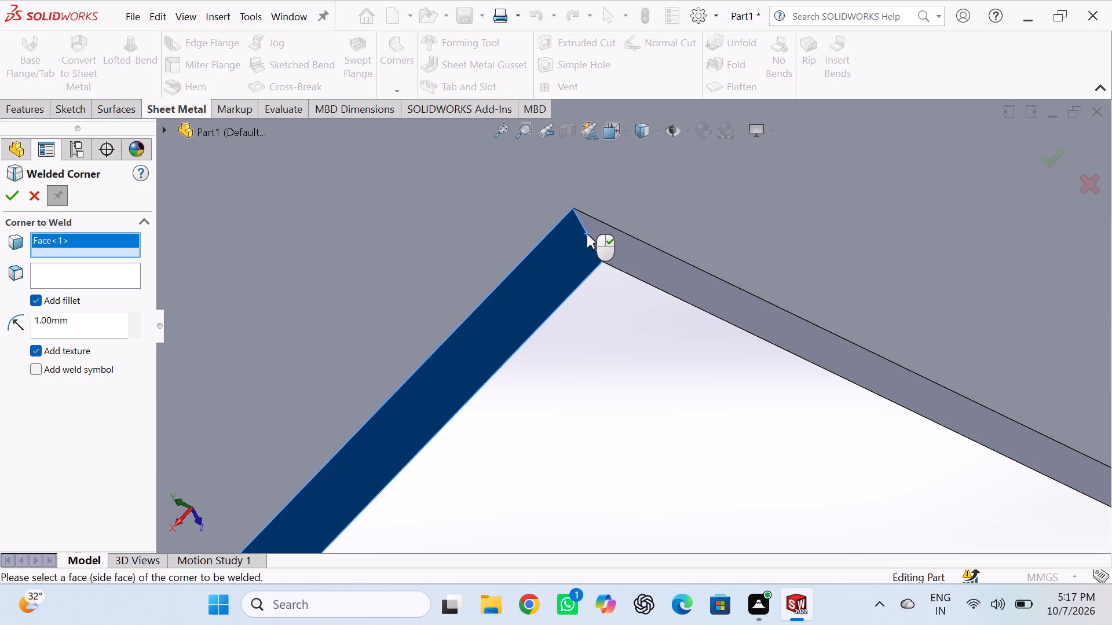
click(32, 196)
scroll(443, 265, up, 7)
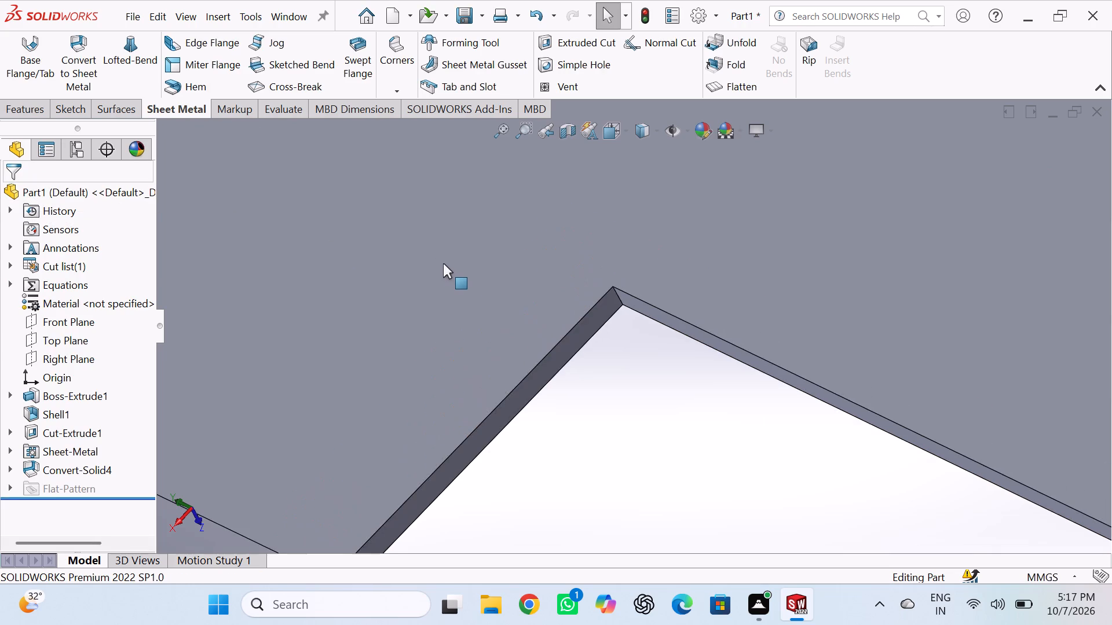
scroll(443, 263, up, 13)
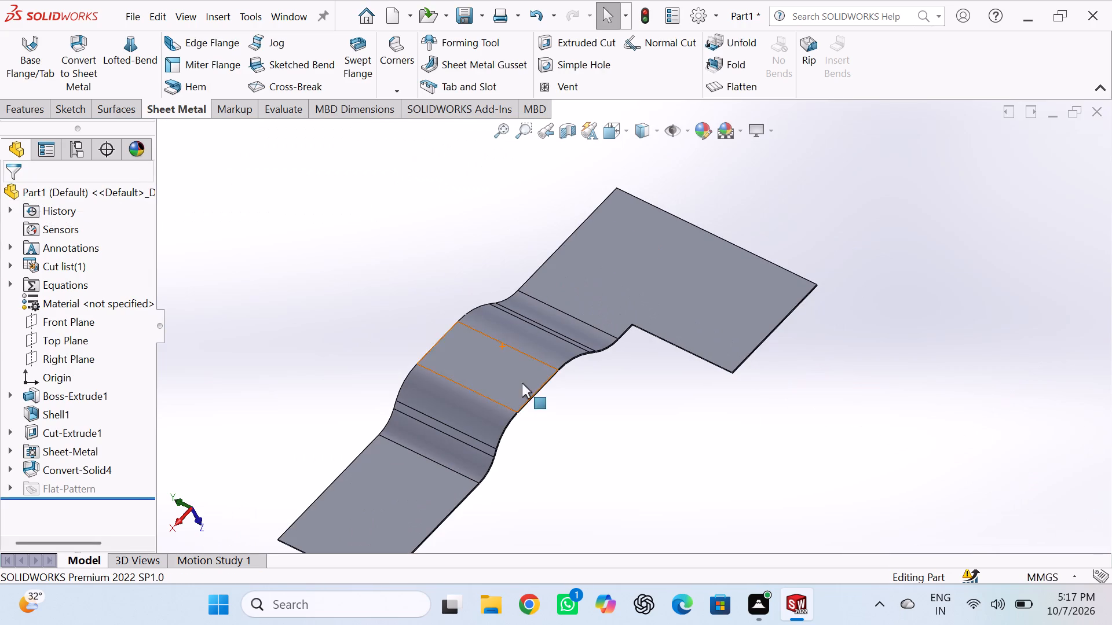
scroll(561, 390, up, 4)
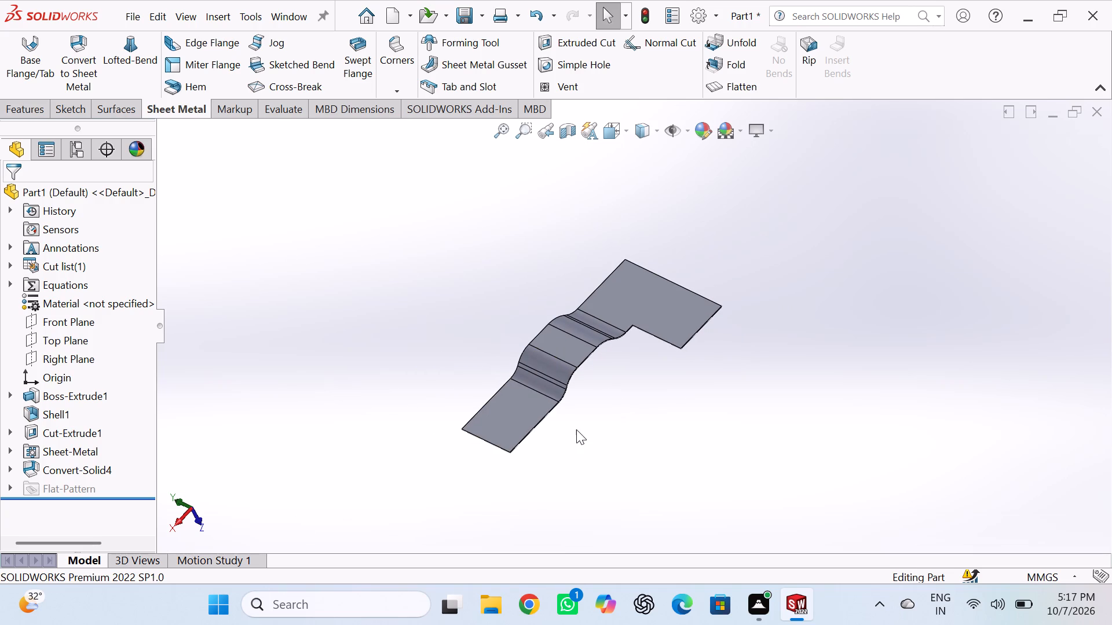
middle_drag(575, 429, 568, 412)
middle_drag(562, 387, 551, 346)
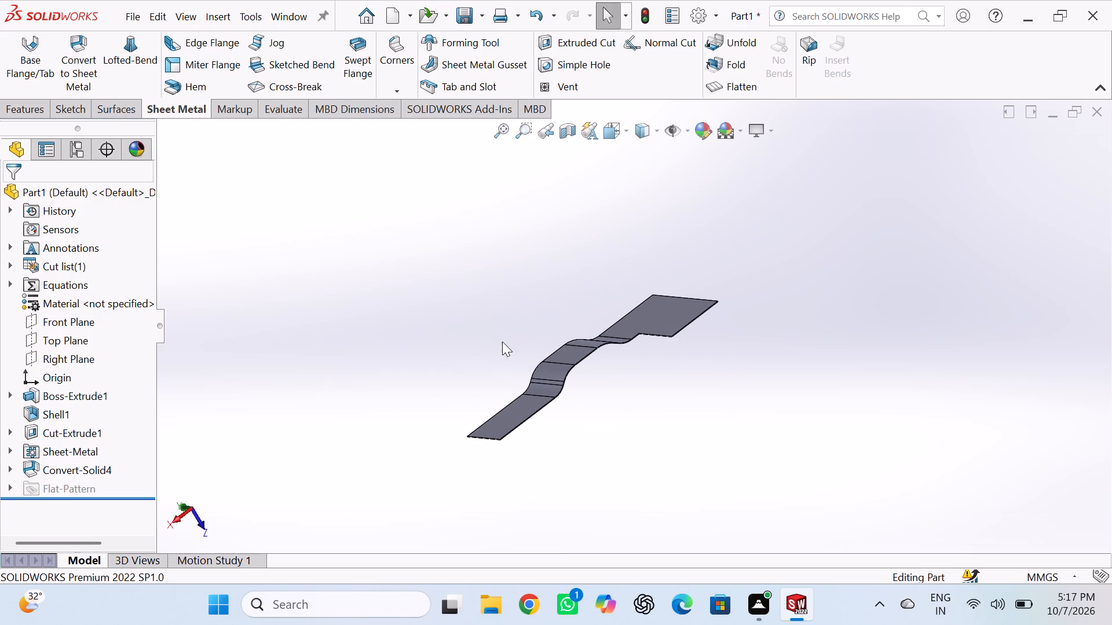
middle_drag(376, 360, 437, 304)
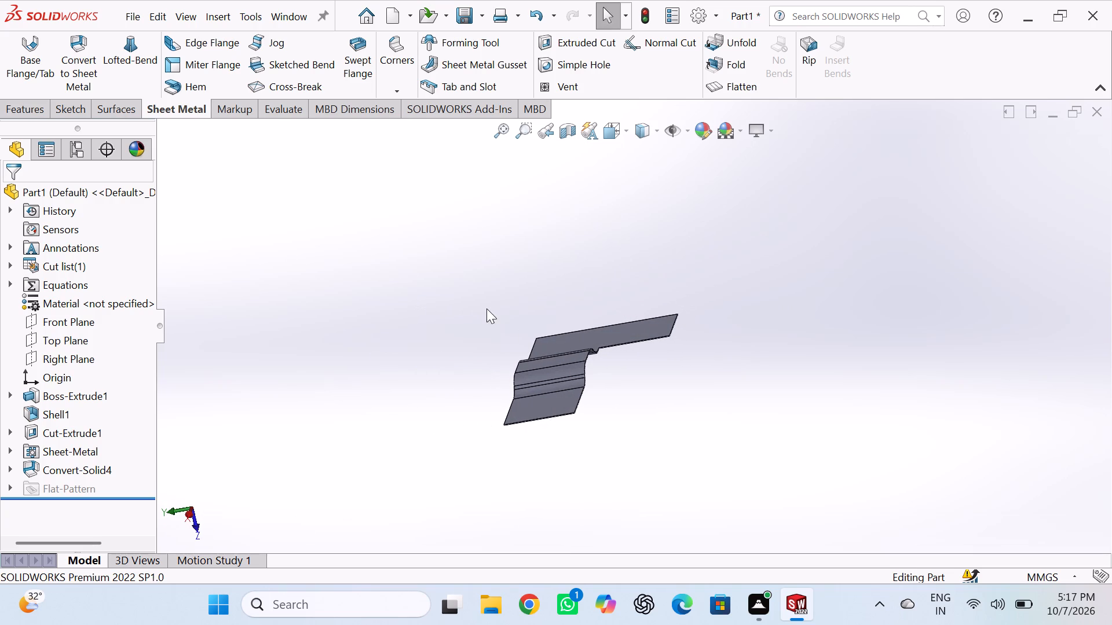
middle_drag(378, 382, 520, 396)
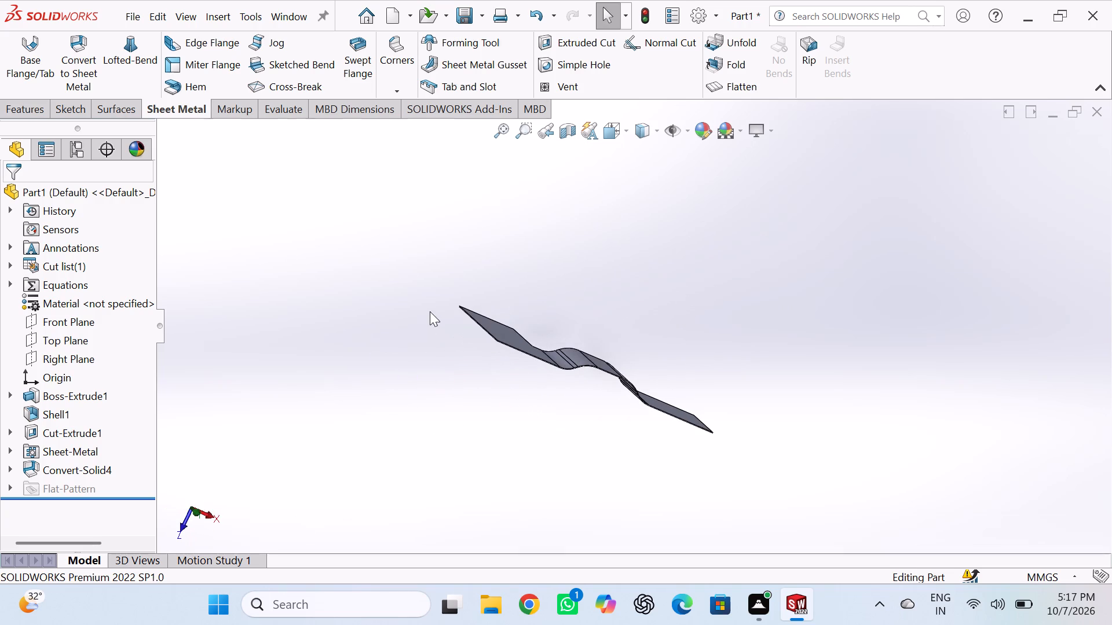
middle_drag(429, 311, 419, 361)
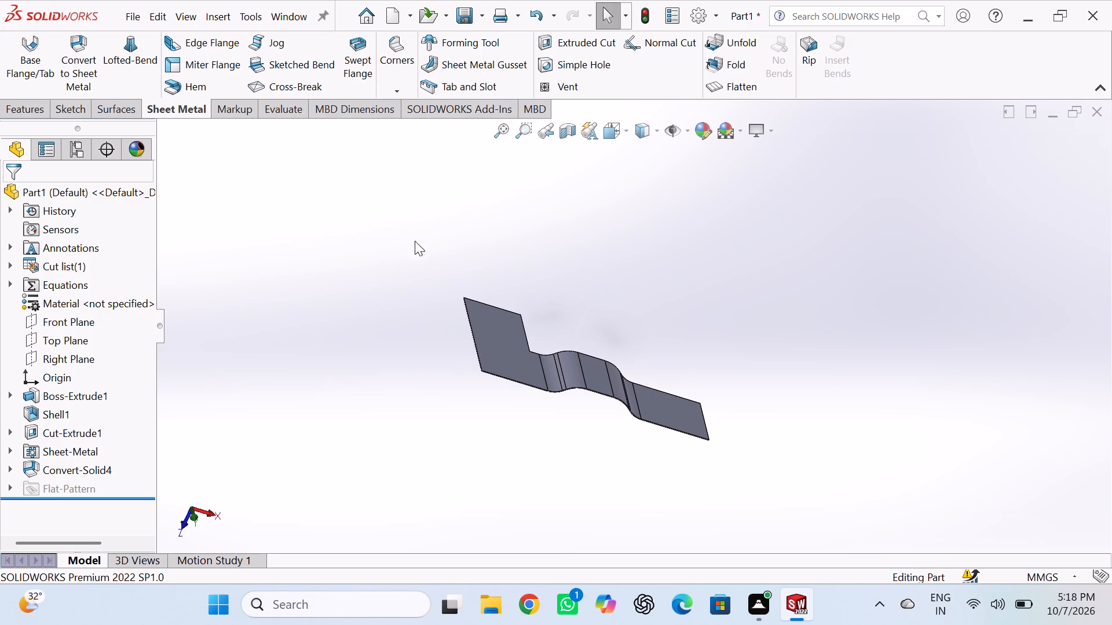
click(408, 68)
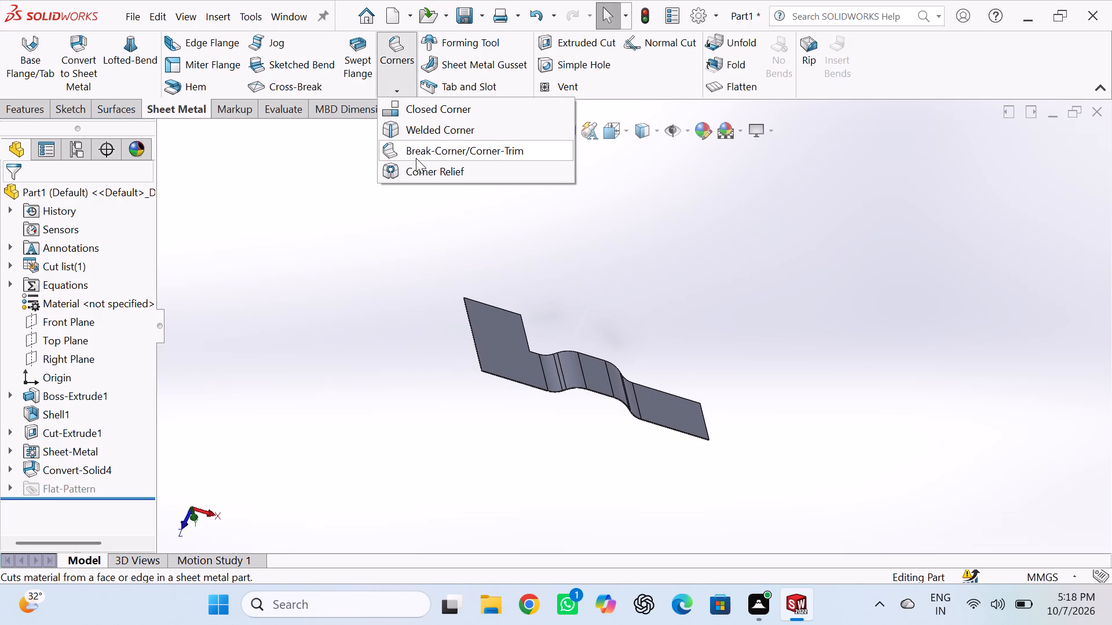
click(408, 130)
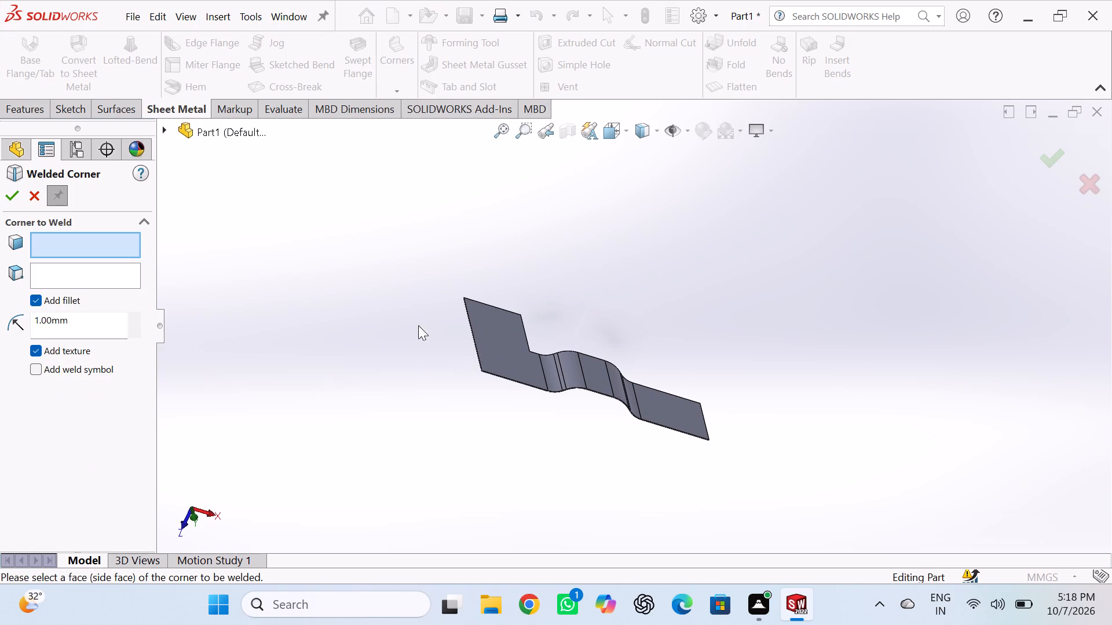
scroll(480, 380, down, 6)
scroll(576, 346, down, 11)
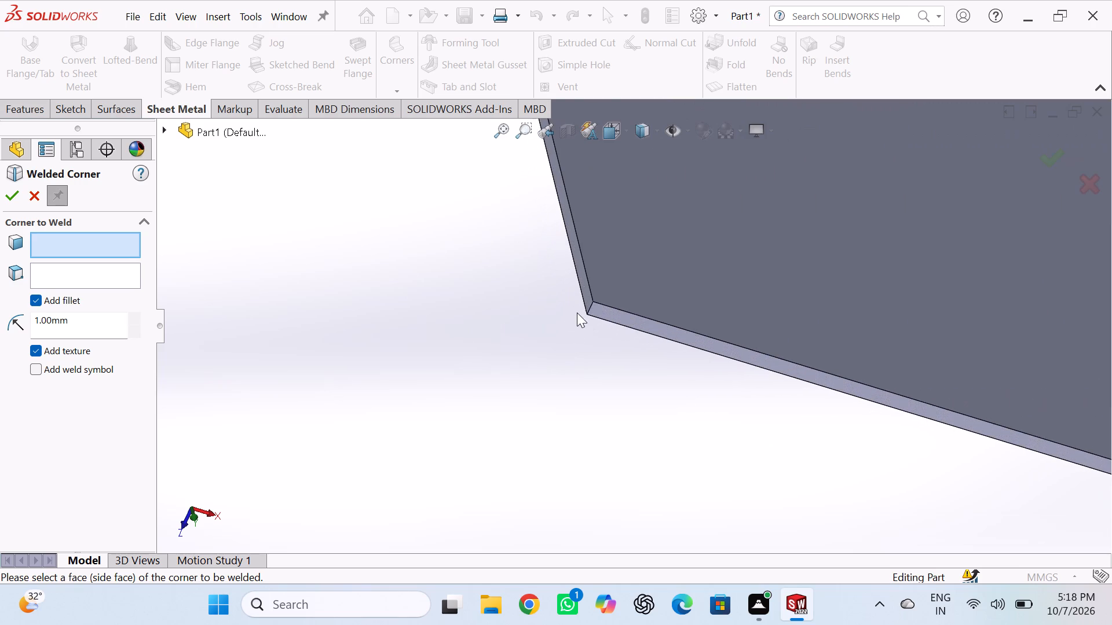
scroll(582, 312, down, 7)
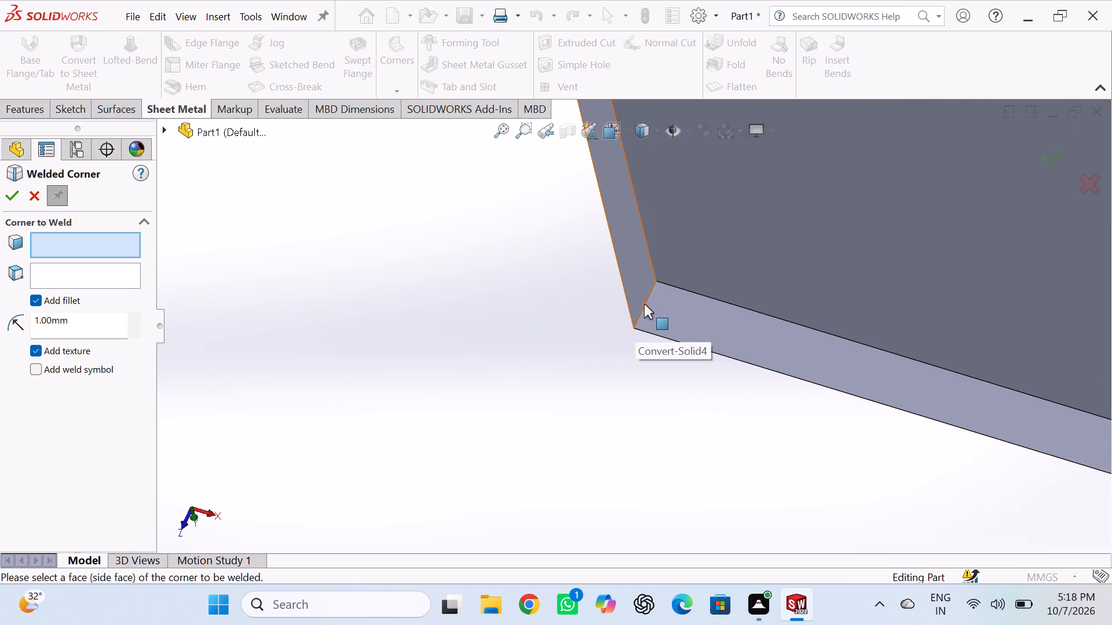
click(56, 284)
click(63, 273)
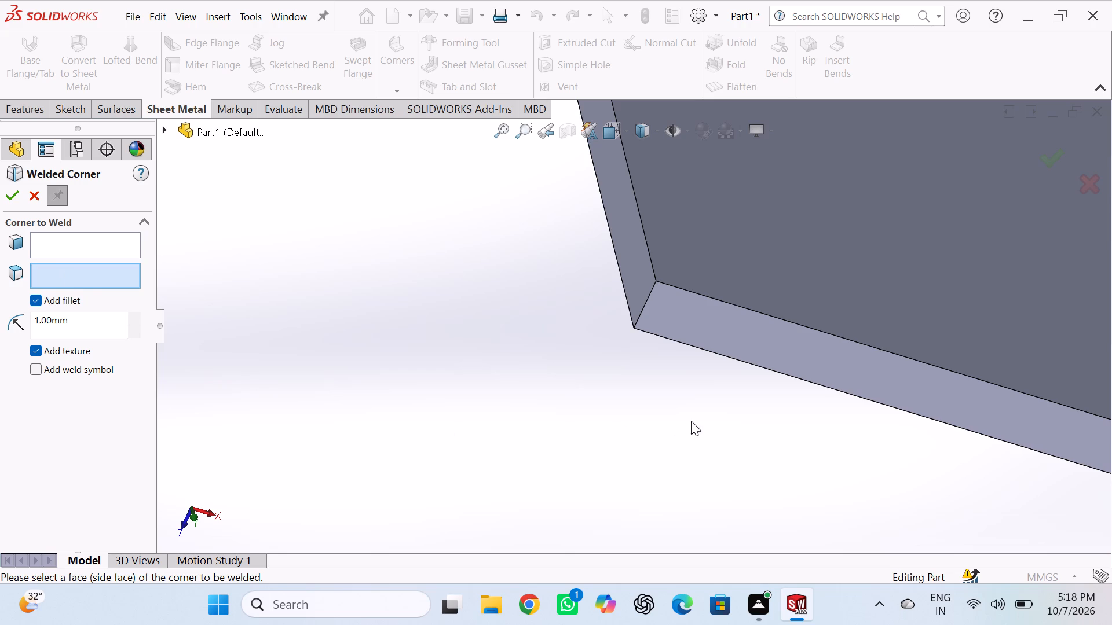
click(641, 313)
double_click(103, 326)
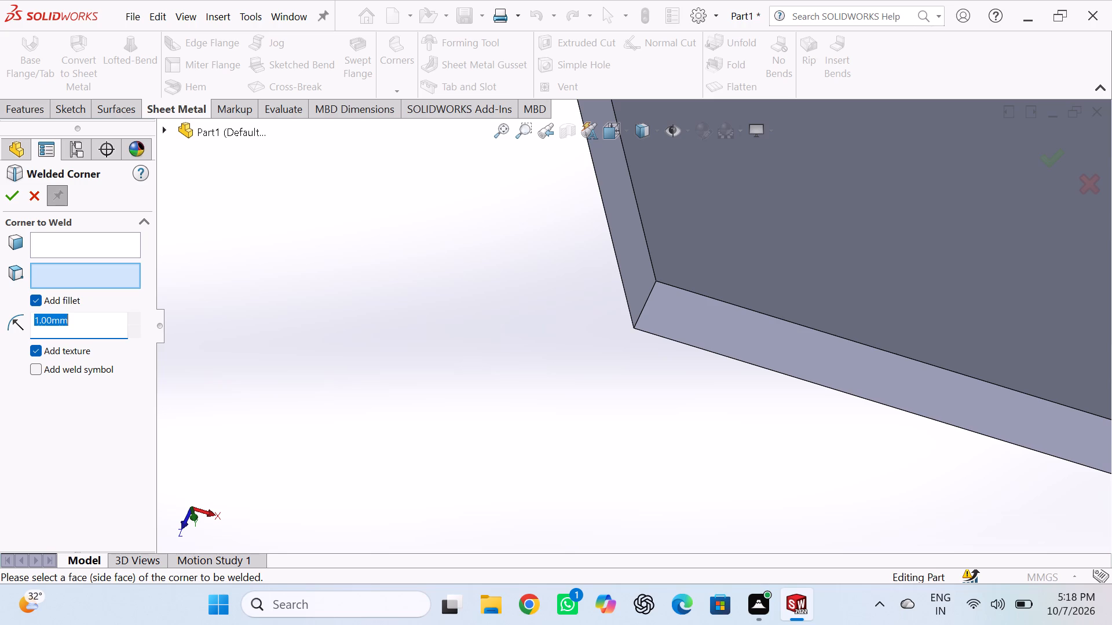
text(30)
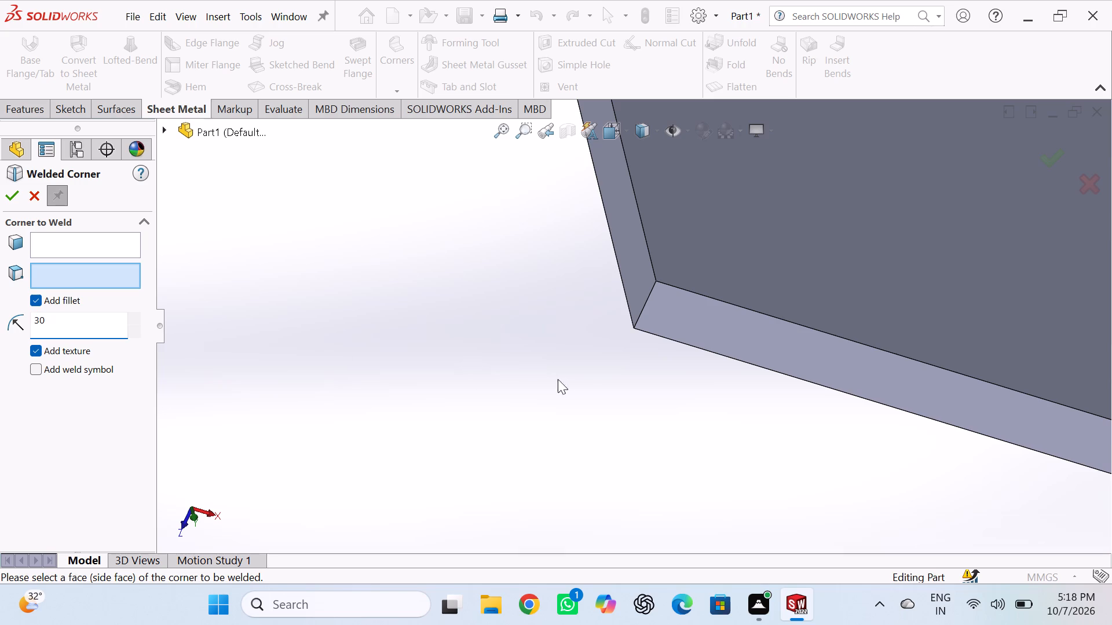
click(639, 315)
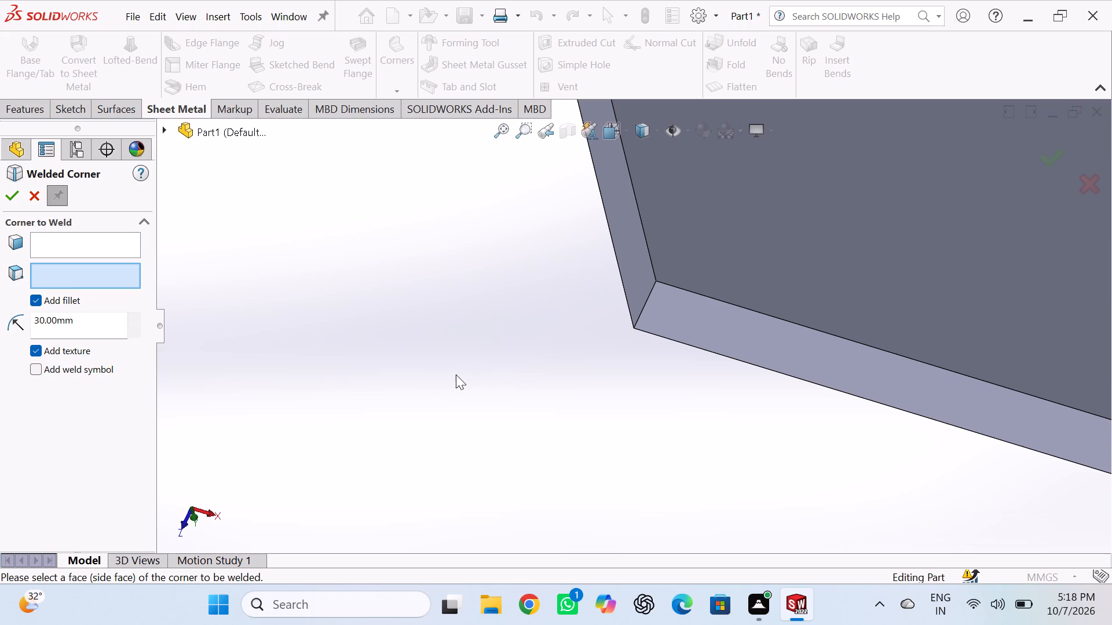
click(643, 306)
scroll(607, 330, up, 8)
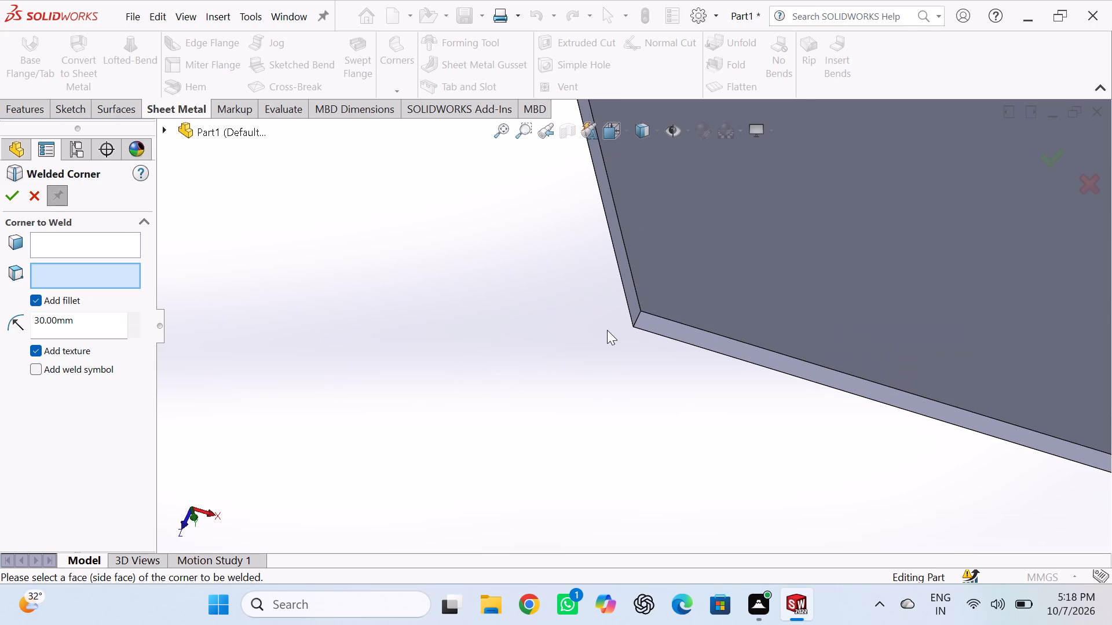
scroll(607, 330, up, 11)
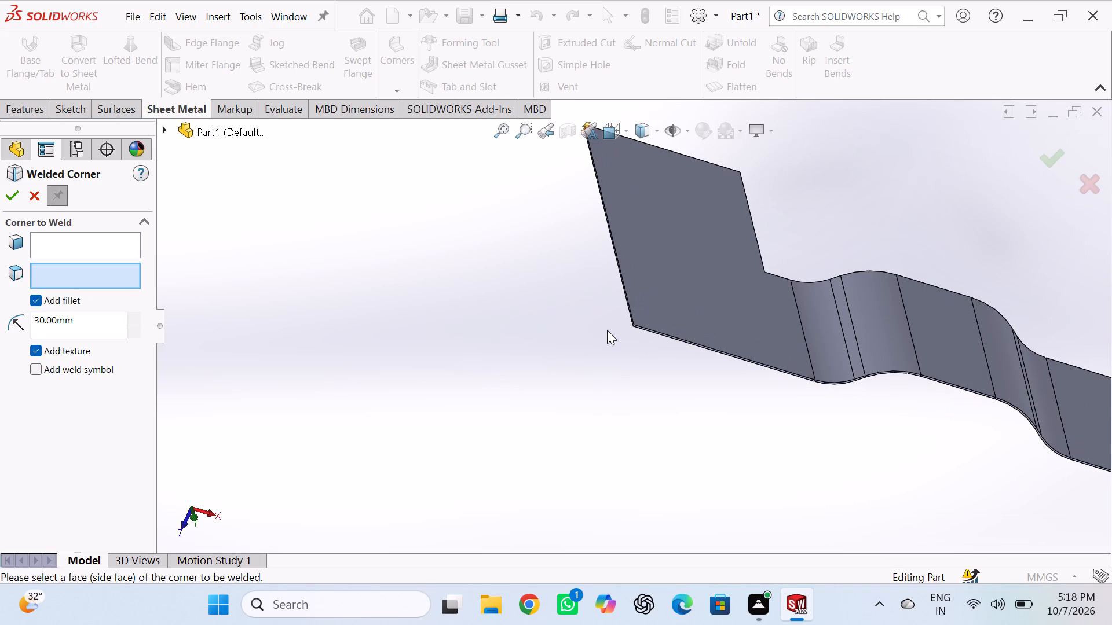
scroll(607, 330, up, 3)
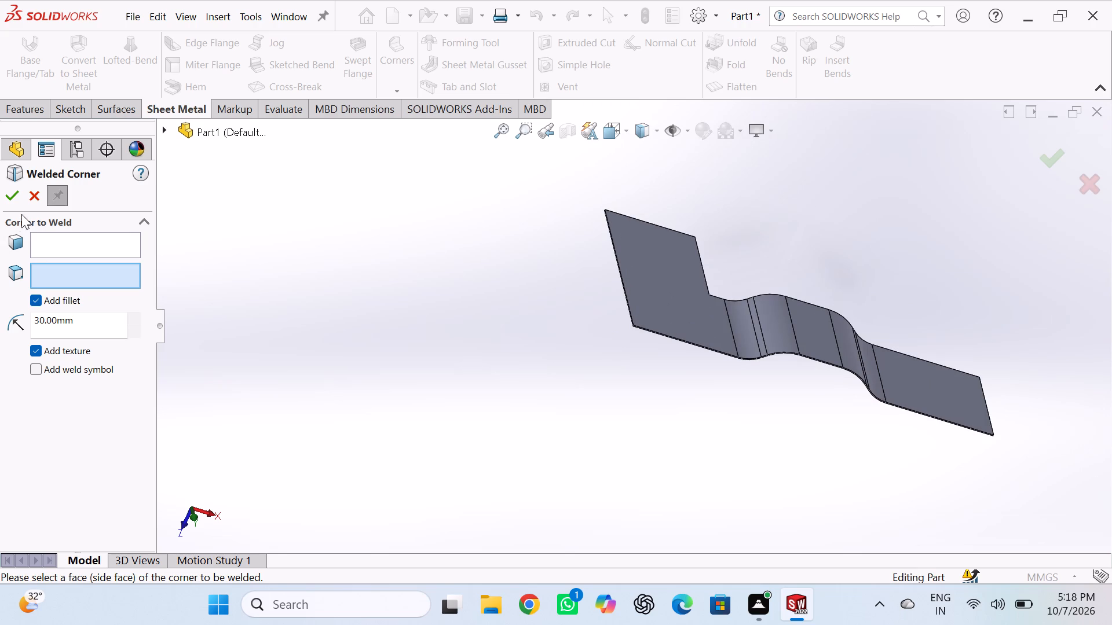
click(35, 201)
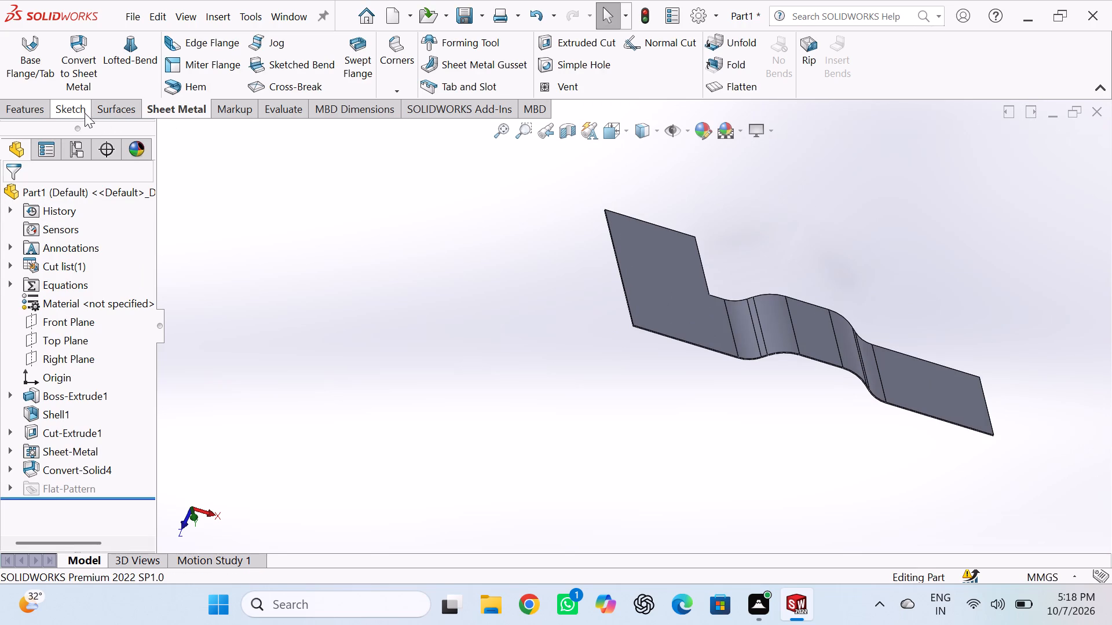
Fillet the short thickness edge at the L's inside corner with a 30 mm symmetric radius.
click(47, 111)
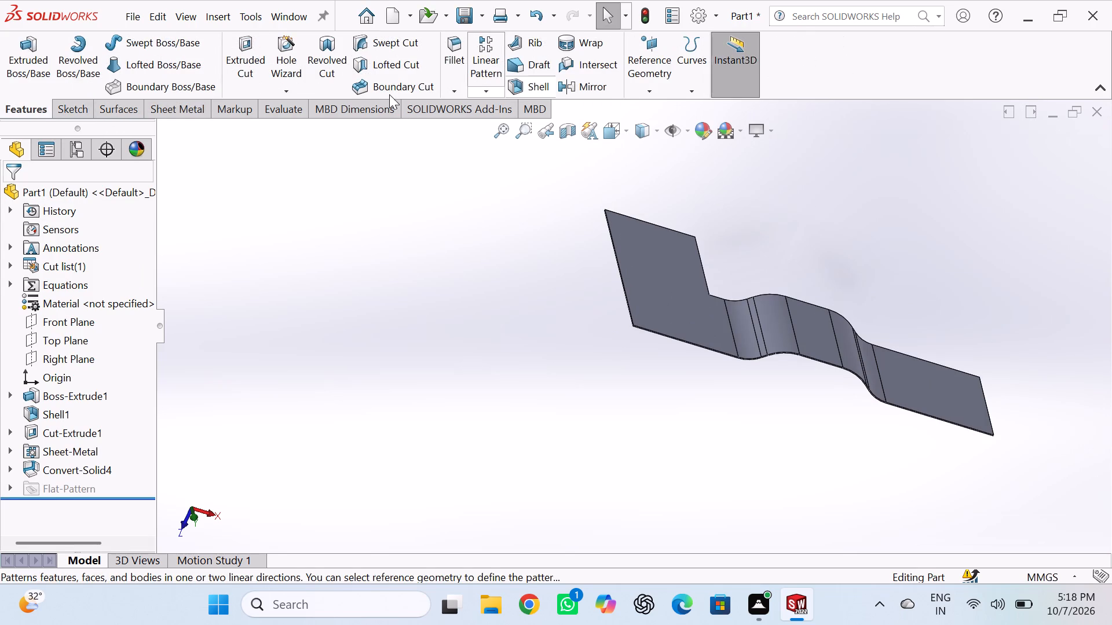
click(445, 64)
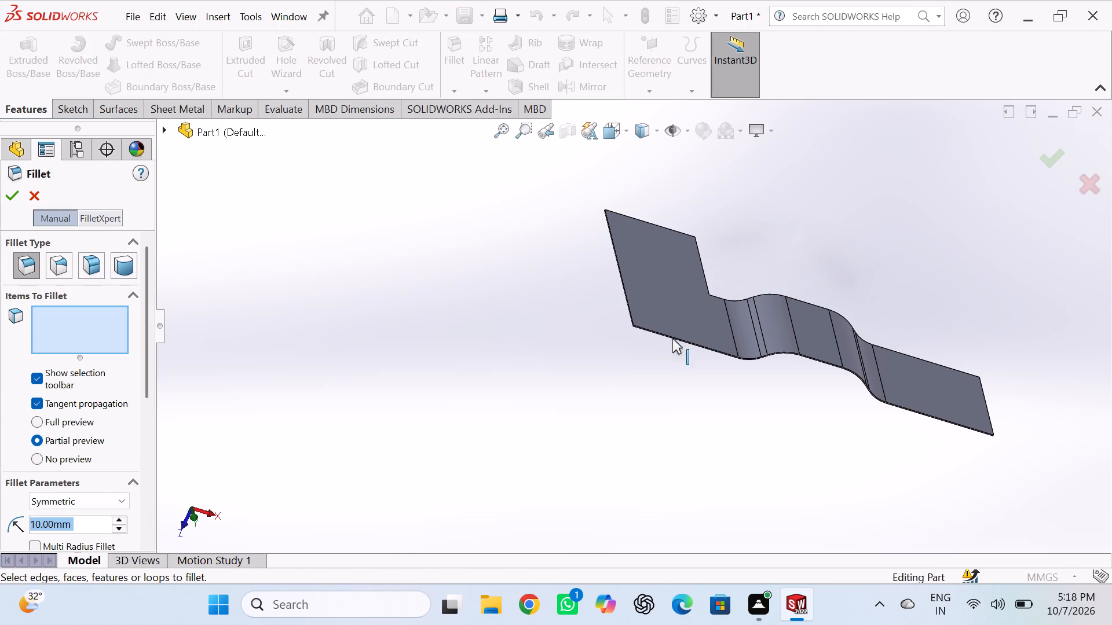
scroll(640, 336, down, 6)
middle_drag(684, 400, 642, 391)
scroll(711, 365, up, 8)
middle_drag(844, 435, 825, 442)
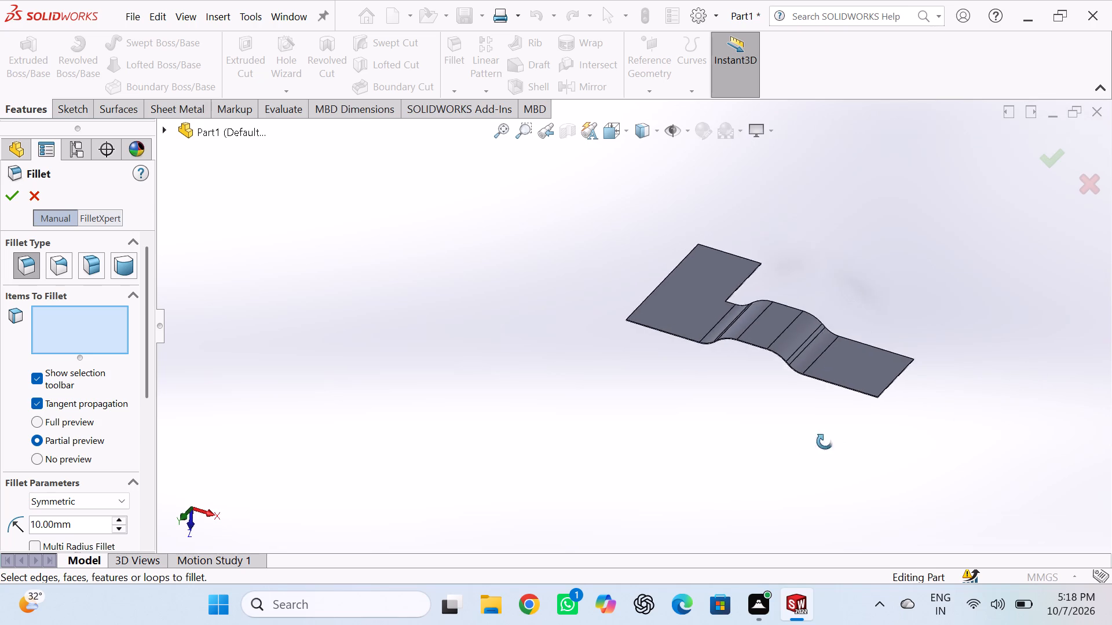
middle_drag(825, 442, 642, 440)
middle_click(642, 440)
middle_drag(836, 386, 839, 464)
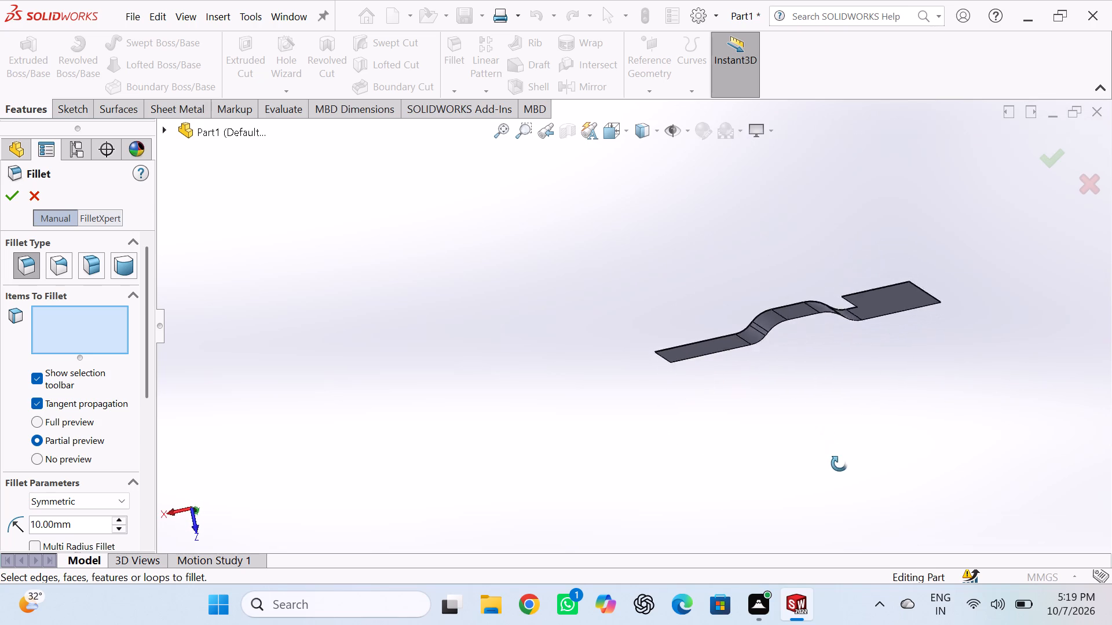
middle_drag(839, 464, 842, 476)
middle_click(842, 477)
middle_drag(824, 334, 845, 406)
middle_click(845, 406)
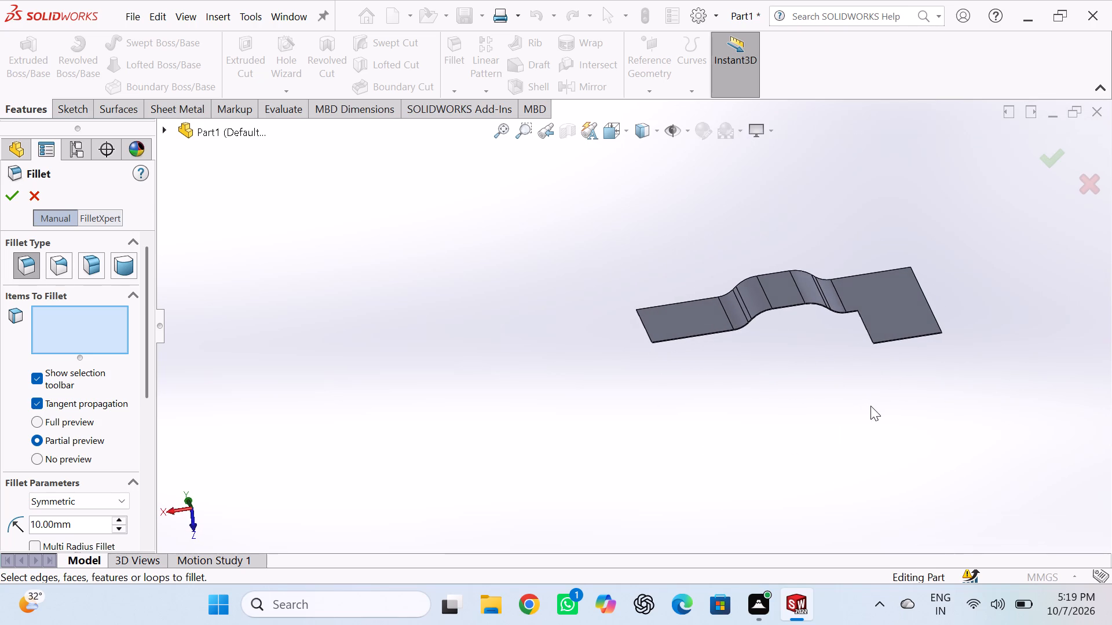
scroll(858, 318, down, 4)
scroll(772, 331, down, 5)
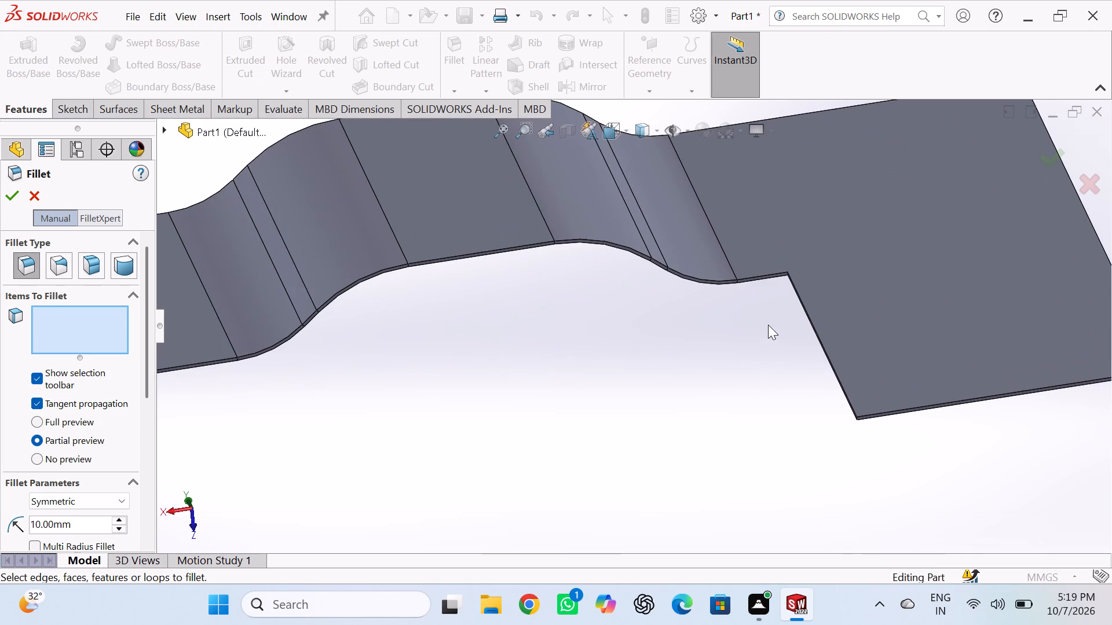
middle_drag(684, 387, 716, 370)
scroll(717, 285, down, 4)
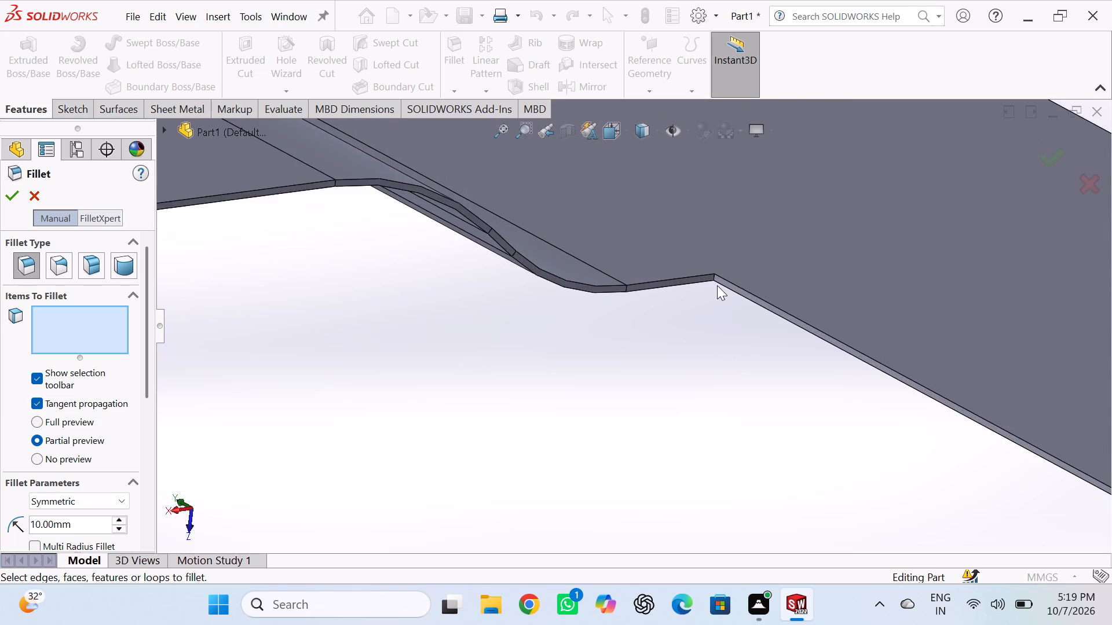
scroll(717, 285, down, 6)
click(650, 287)
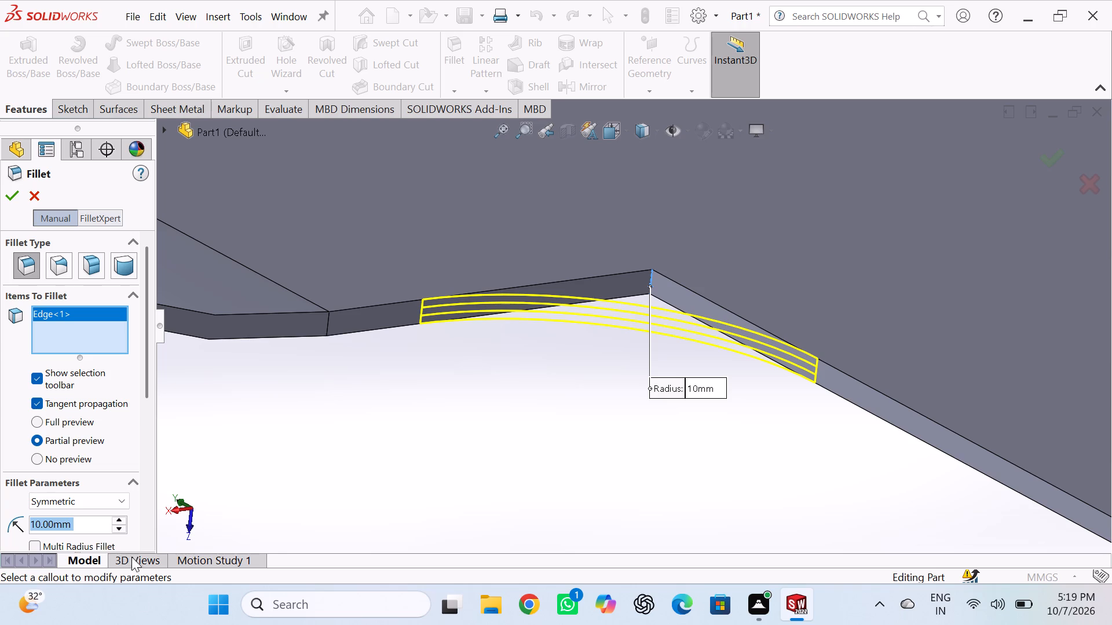
double_click(90, 523)
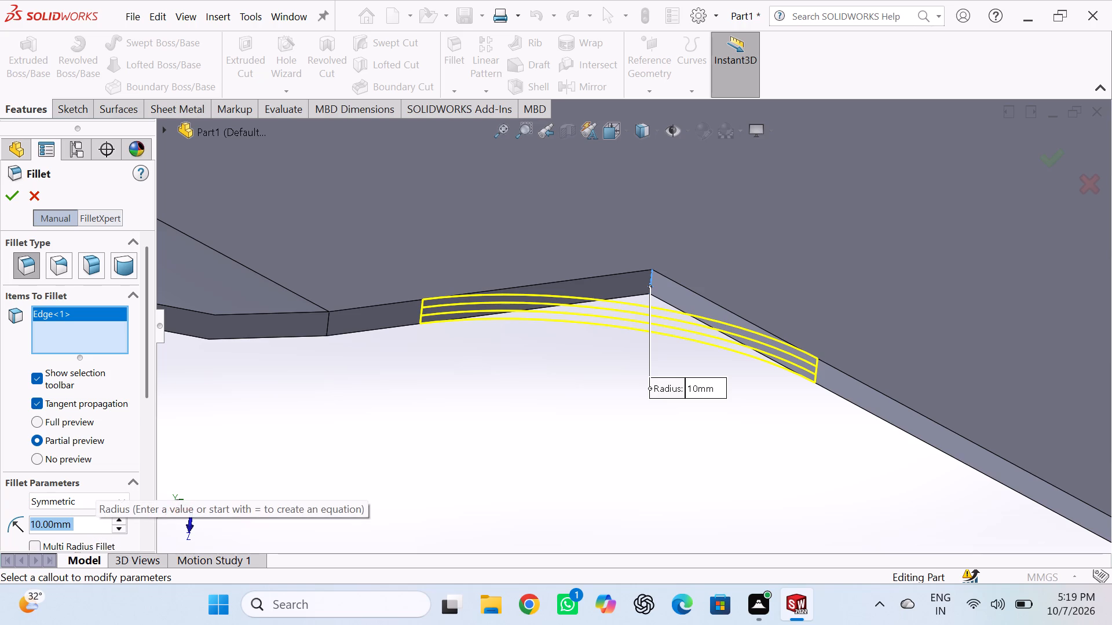
key(3)
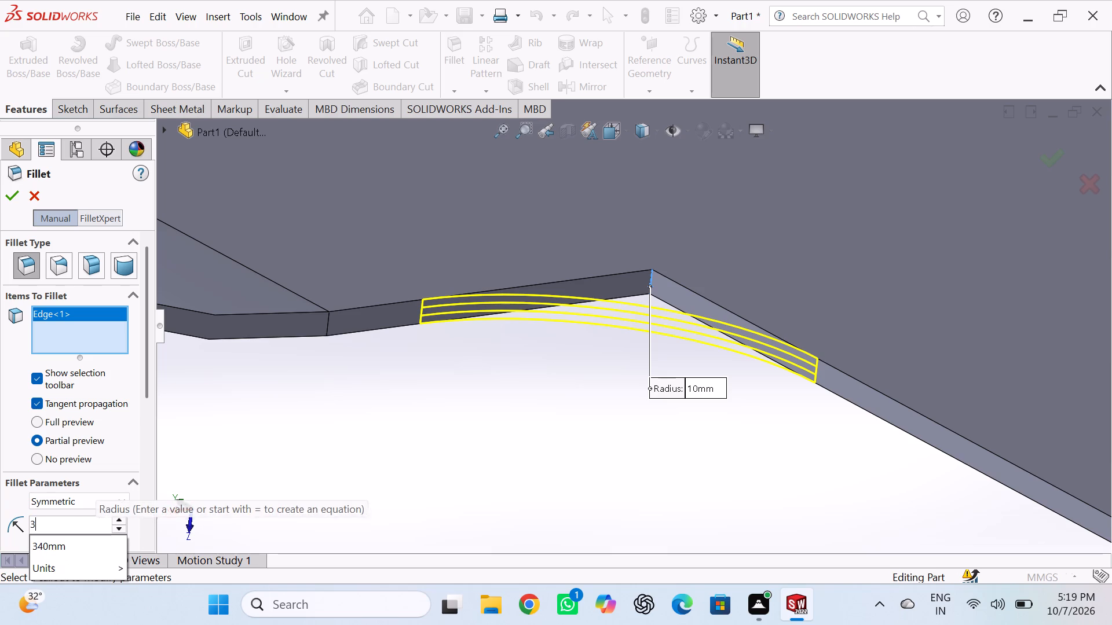
key(0)
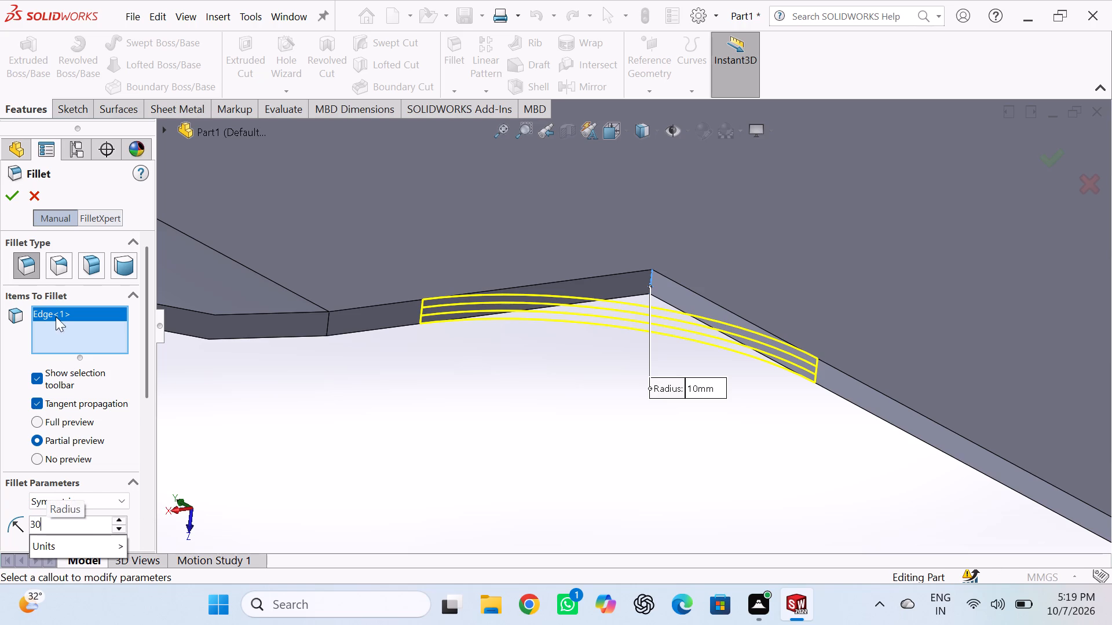
click(9, 198)
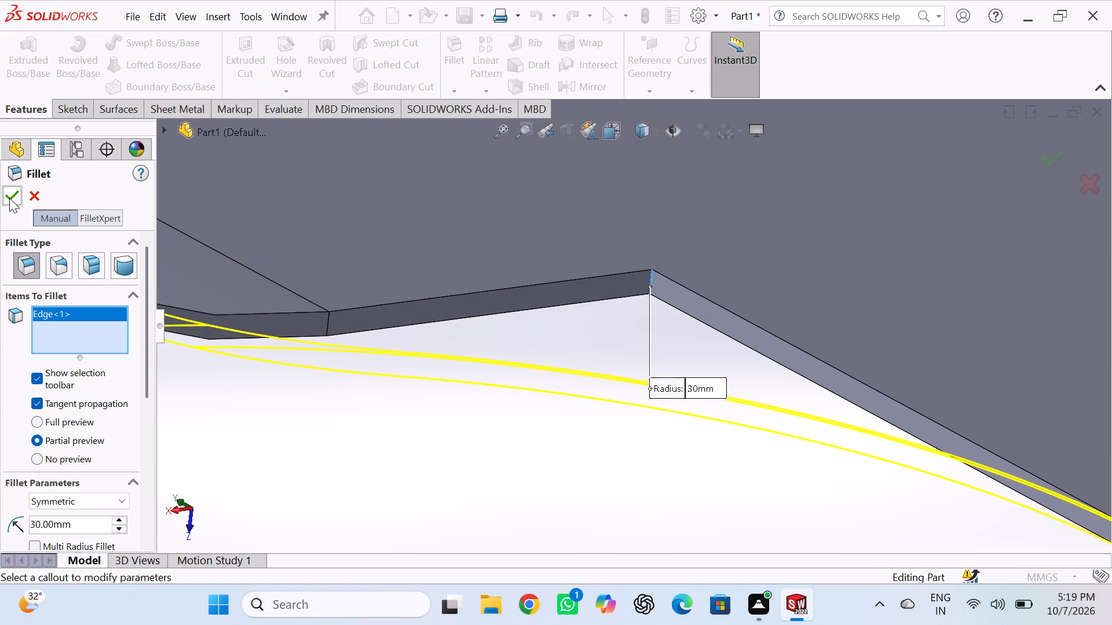
click(9, 198)
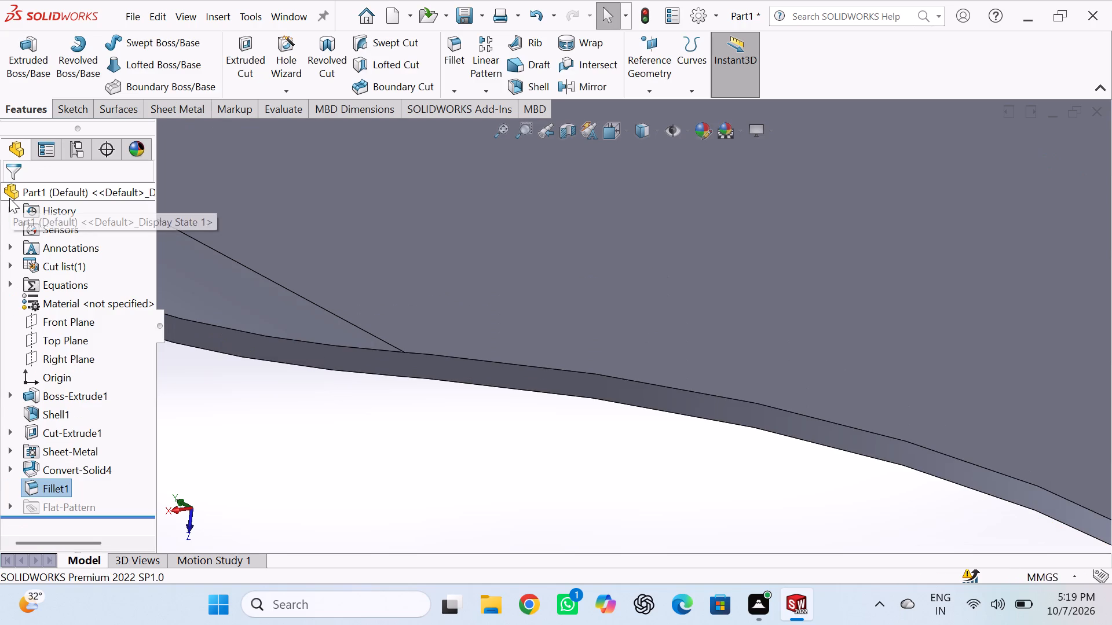
Inspect the rounded inside corner of the L and open the fillet's definition to check it.
scroll(436, 410, up, 13)
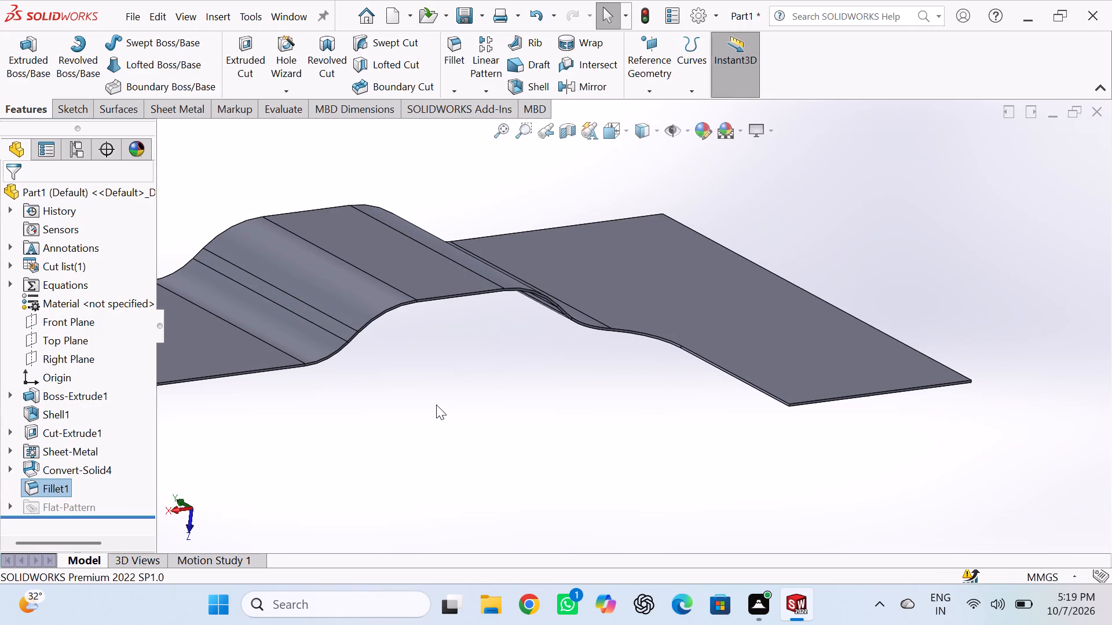
middle_drag(641, 407, 601, 485)
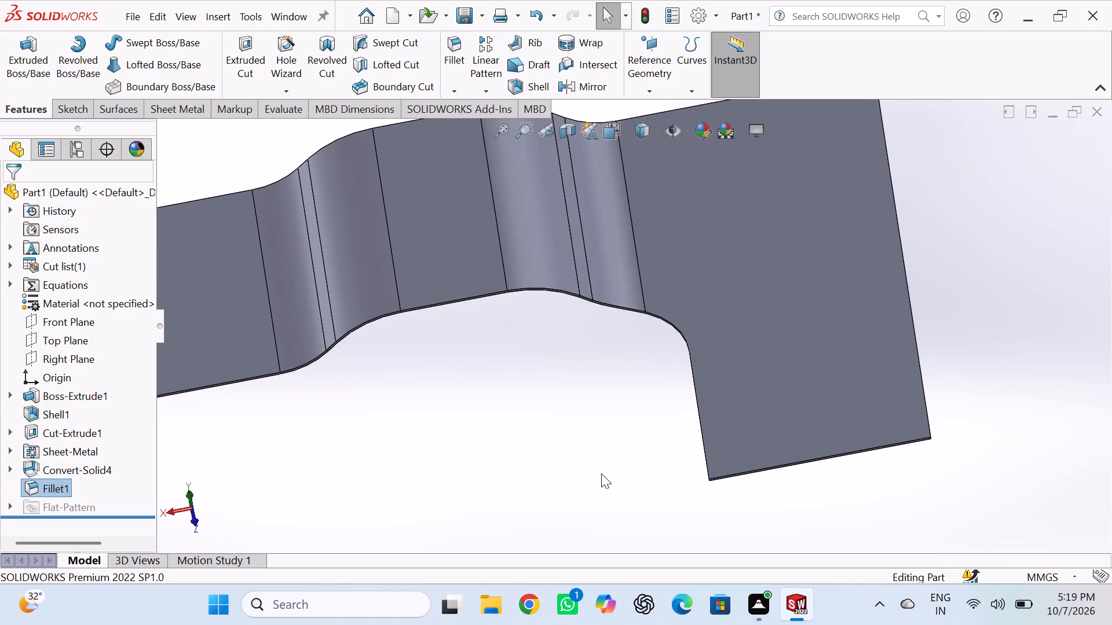
middle_drag(605, 421, 604, 445)
middle_click(604, 445)
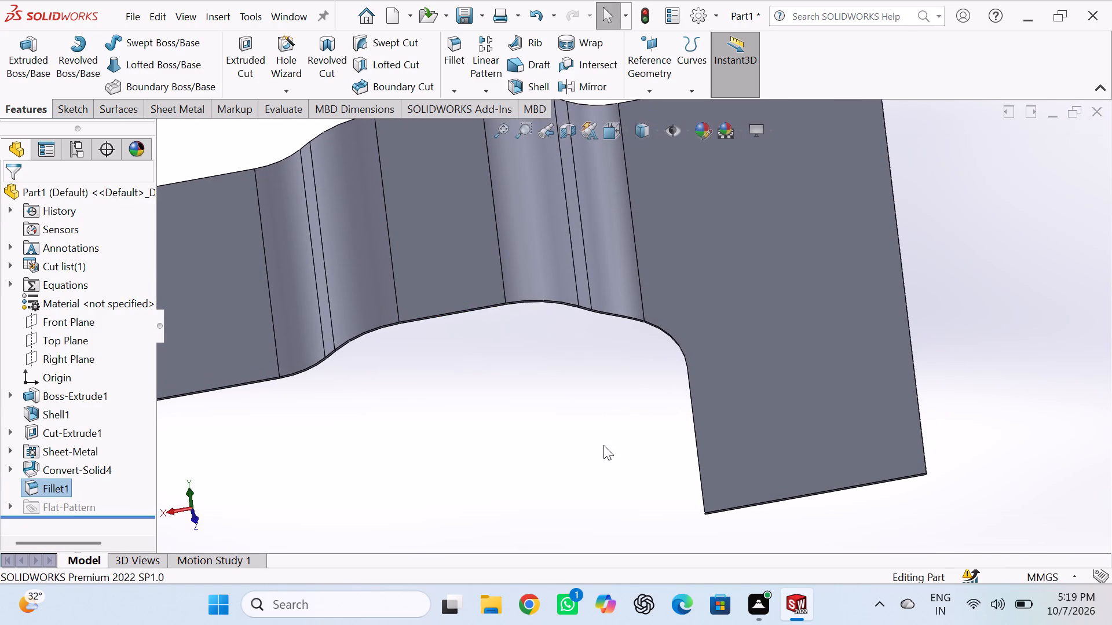
right_click(54, 486)
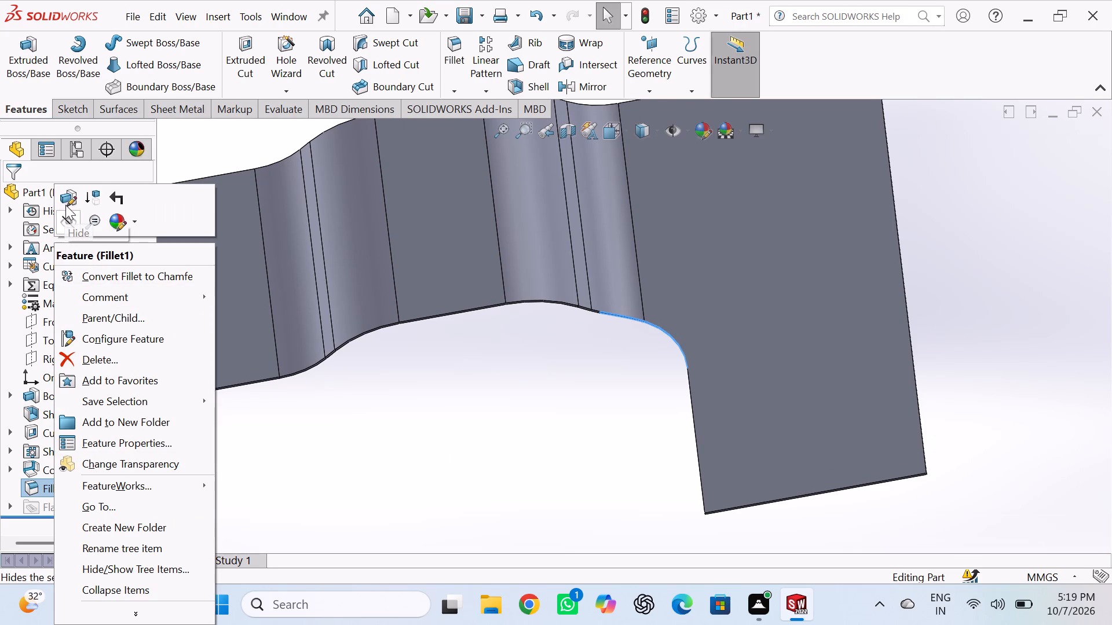
click(65, 202)
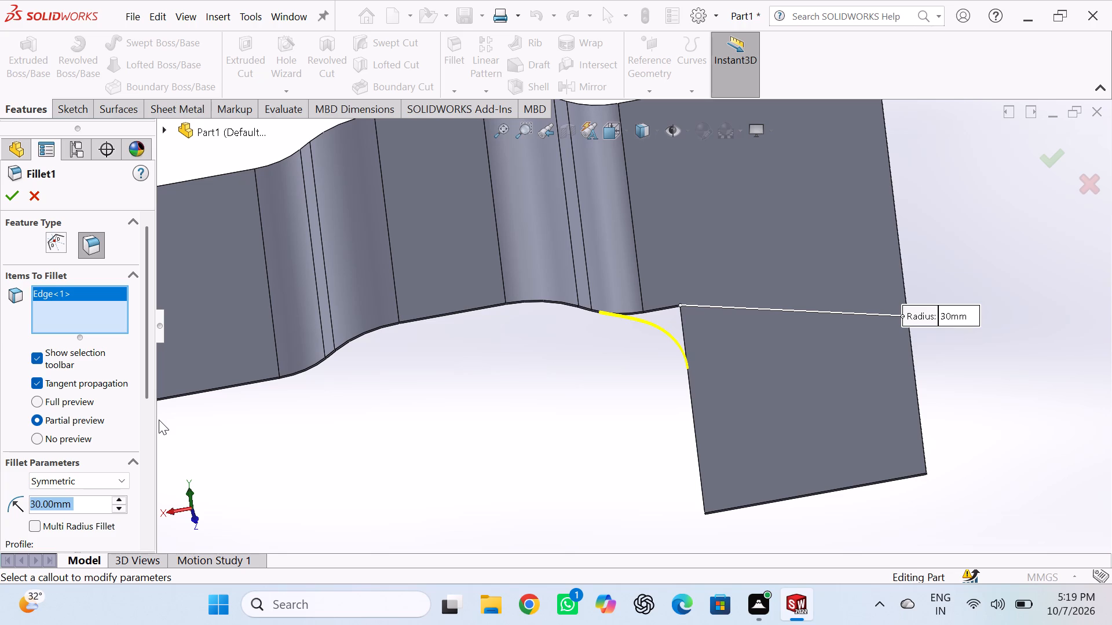
click(16, 203)
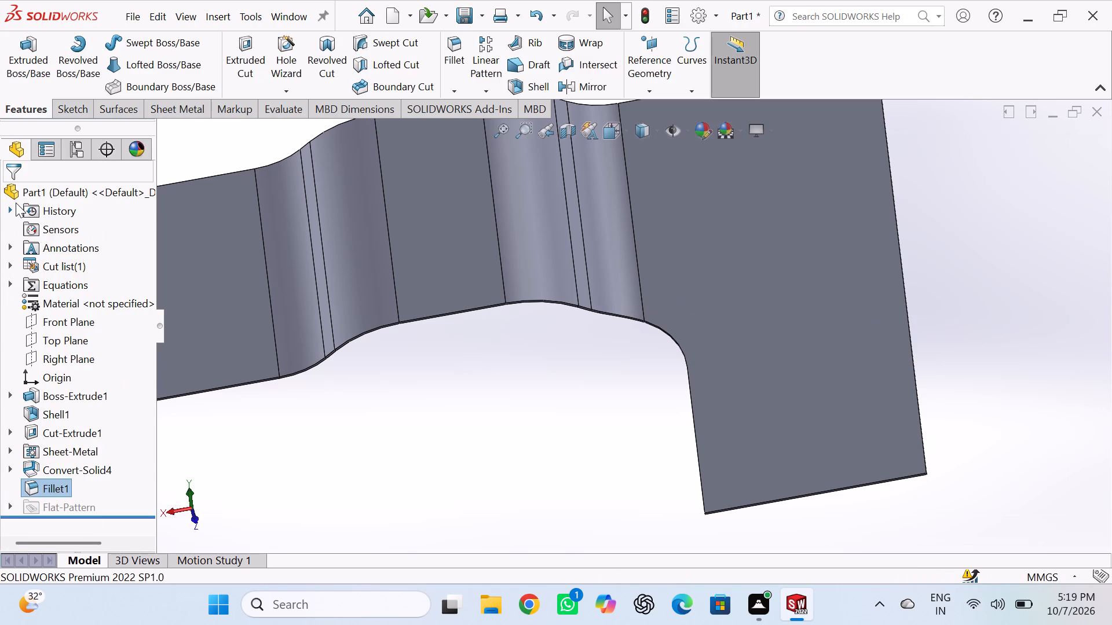
View the whole part and reopen the inside-corner fillet's definition to examine its profile, setback and partial-edge parameters.
middle_drag(945, 196, 942, 211)
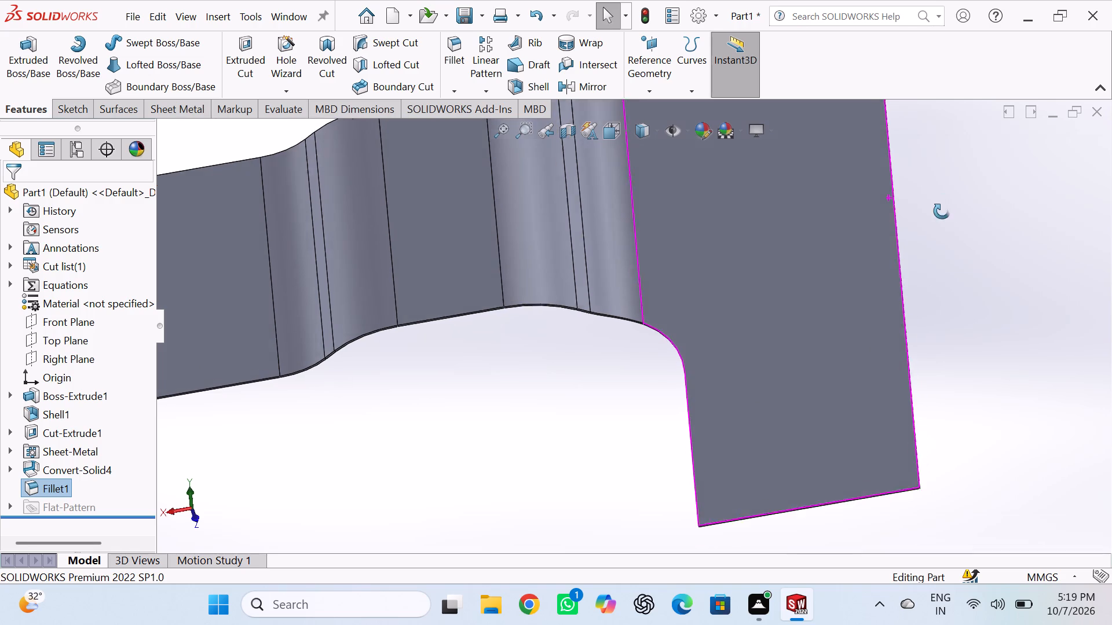
middle_drag(942, 211, 941, 260)
scroll(939, 252, up, 5)
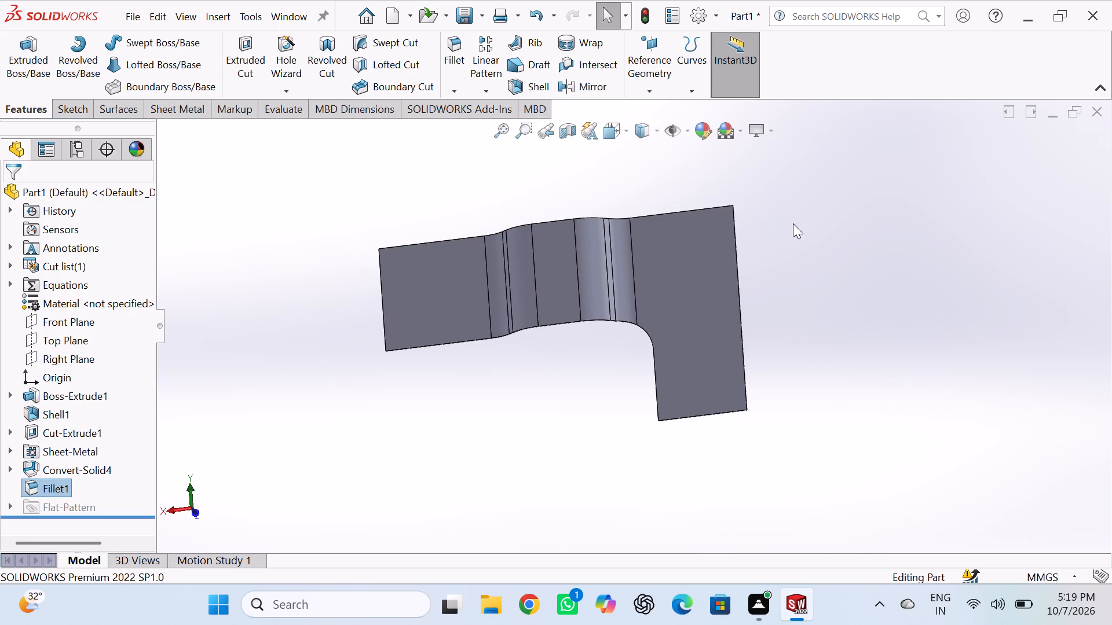
click(52, 487)
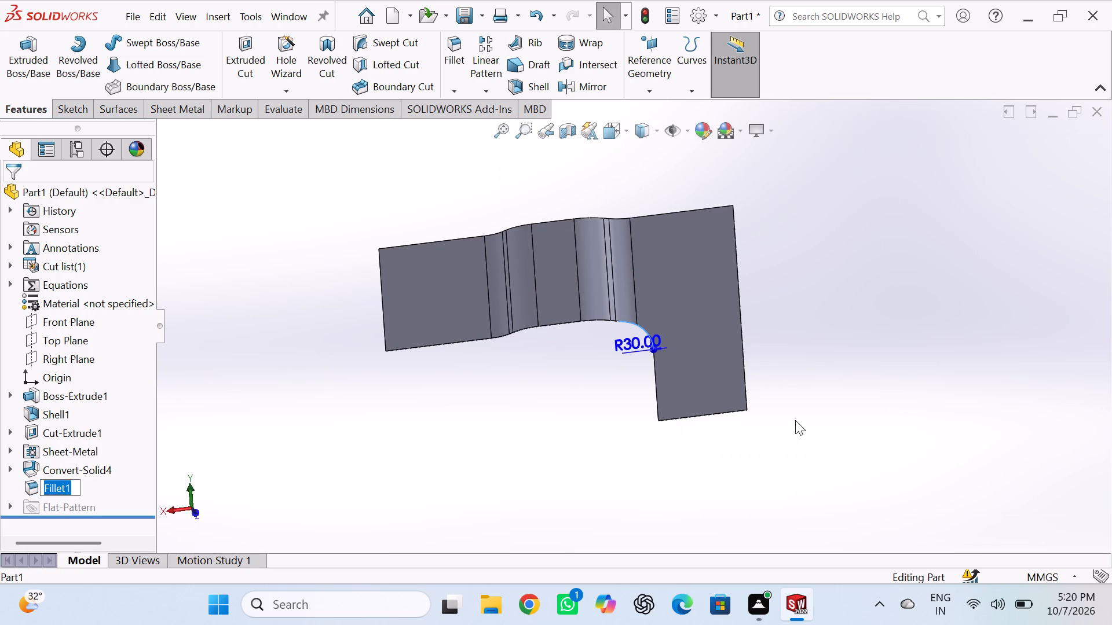
click(236, 453)
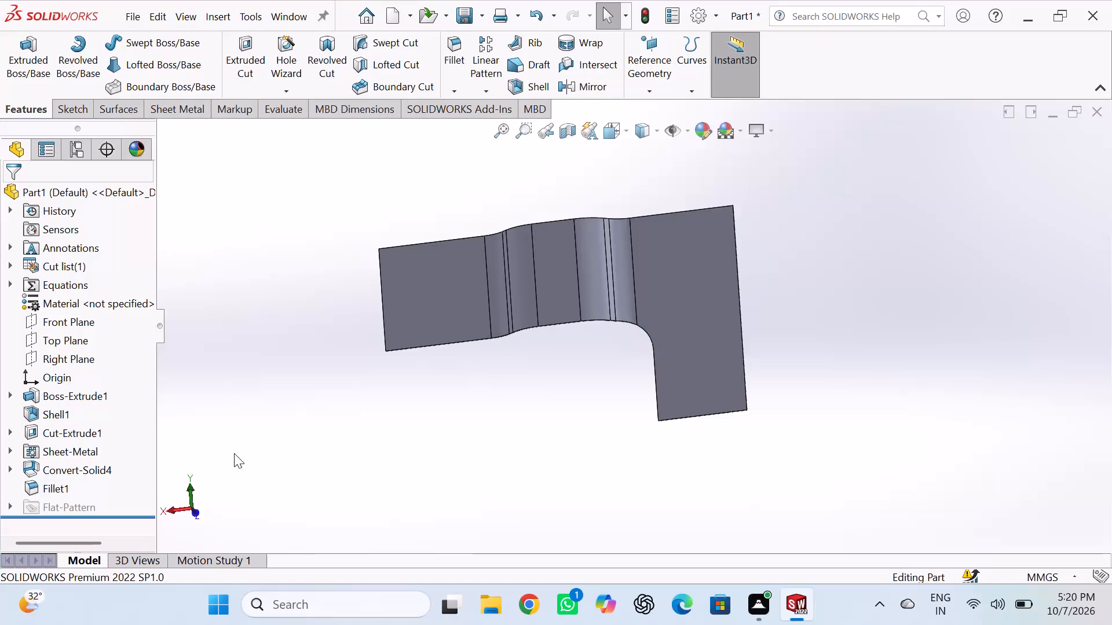
click(63, 487)
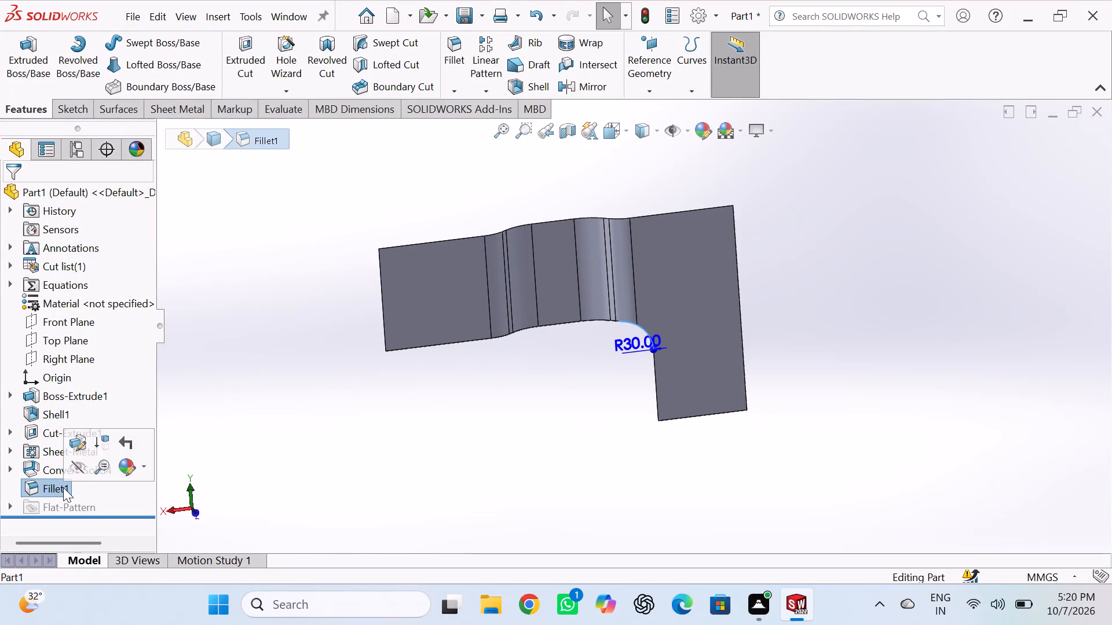
click(63, 487)
right_click(63, 487)
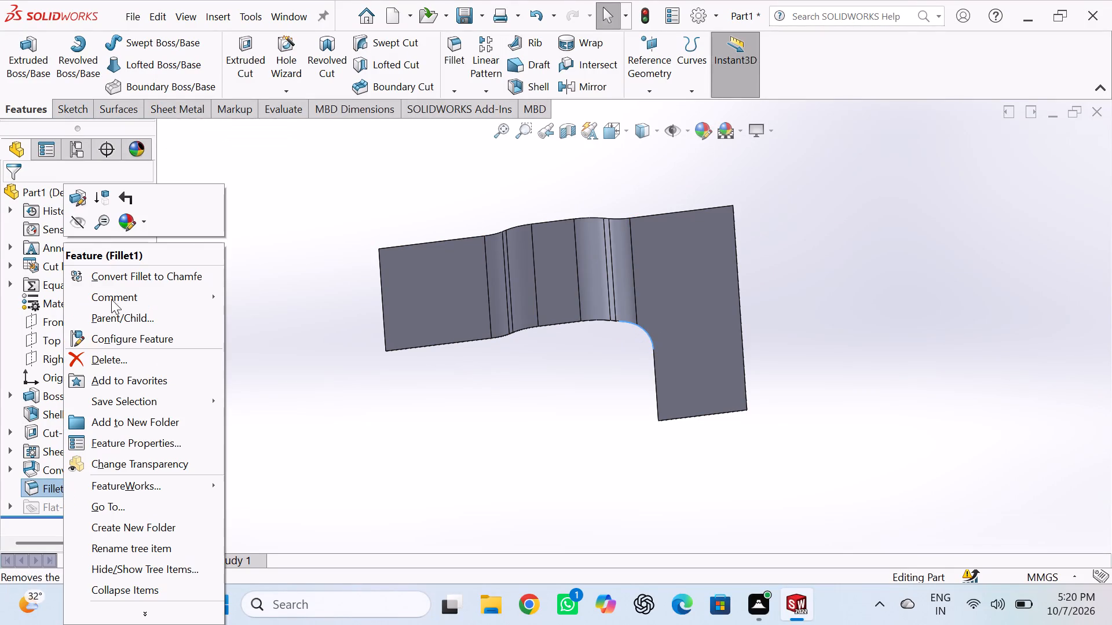
click(81, 201)
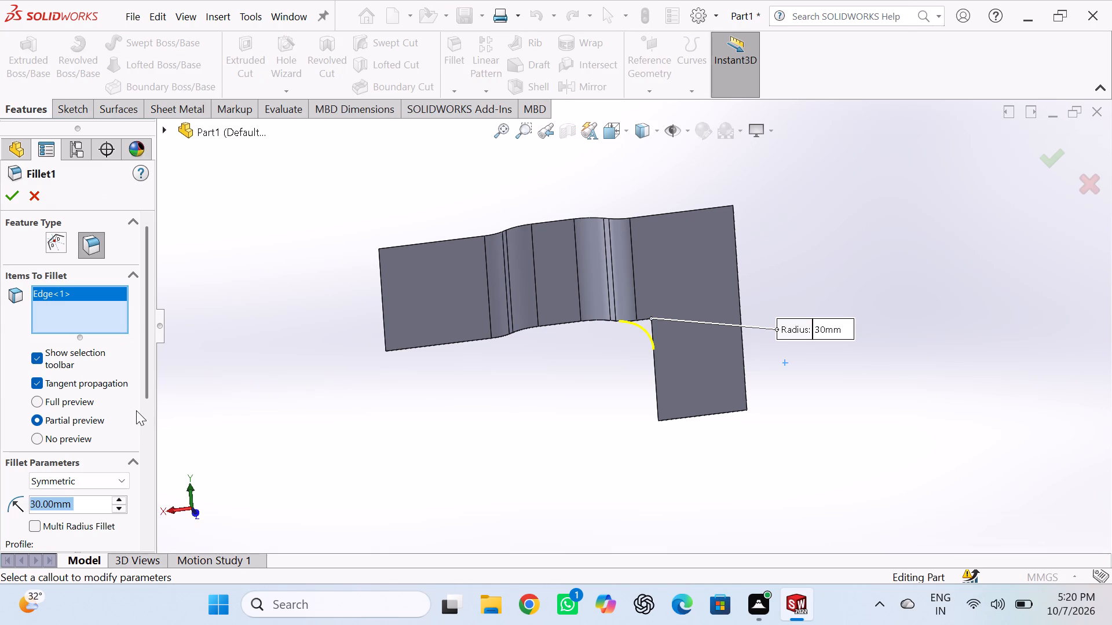
scroll(148, 390, down, 2)
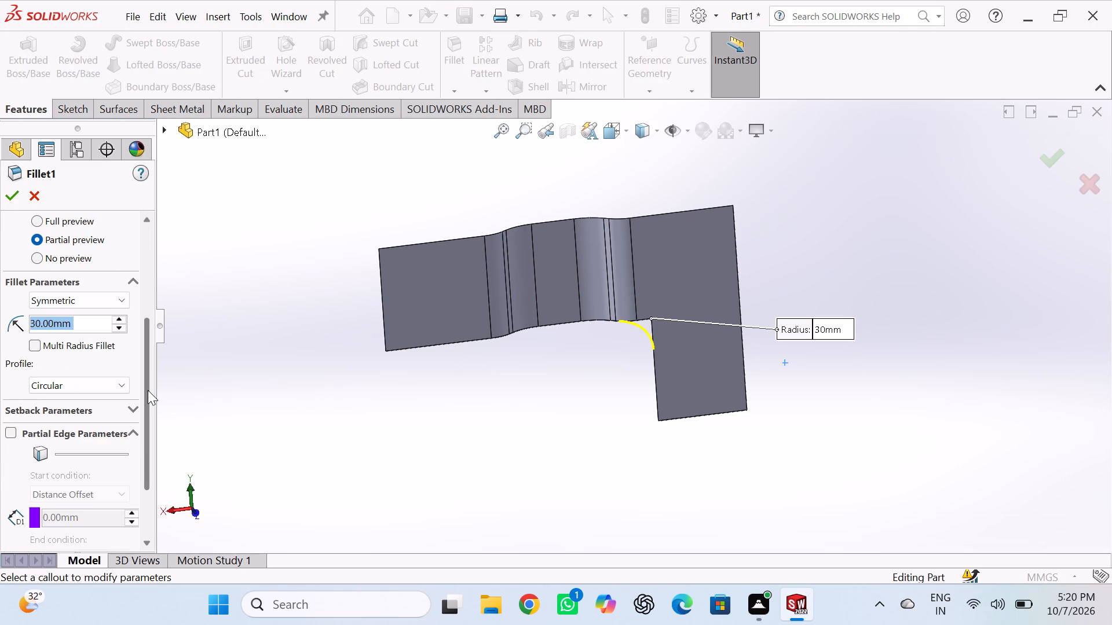
scroll(148, 390, down, 3)
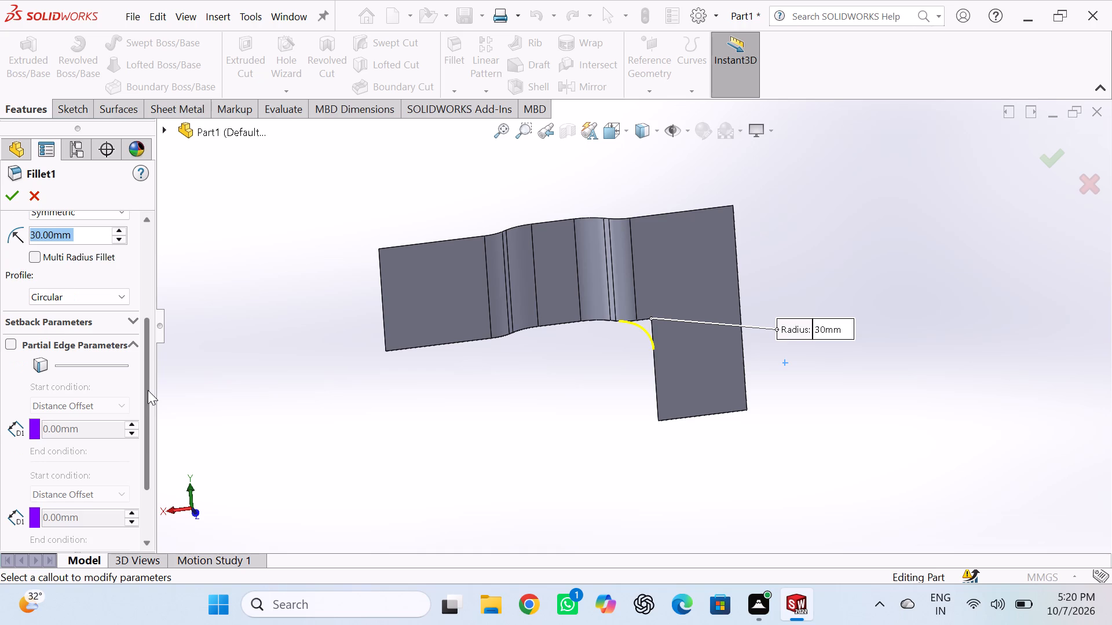
scroll(148, 390, up, 6)
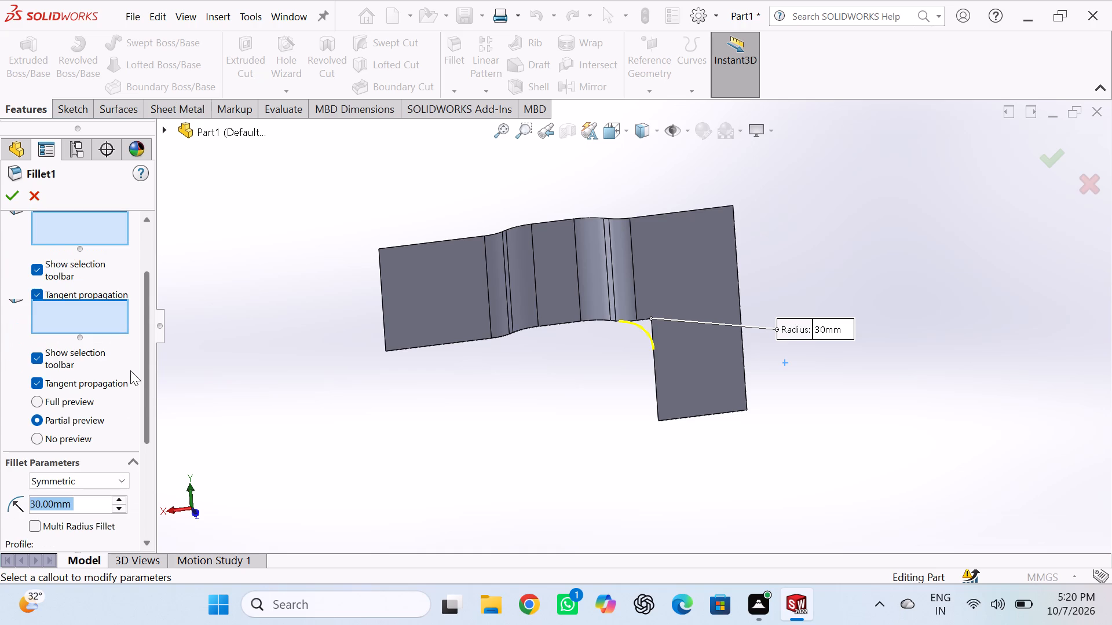
click(9, 190)
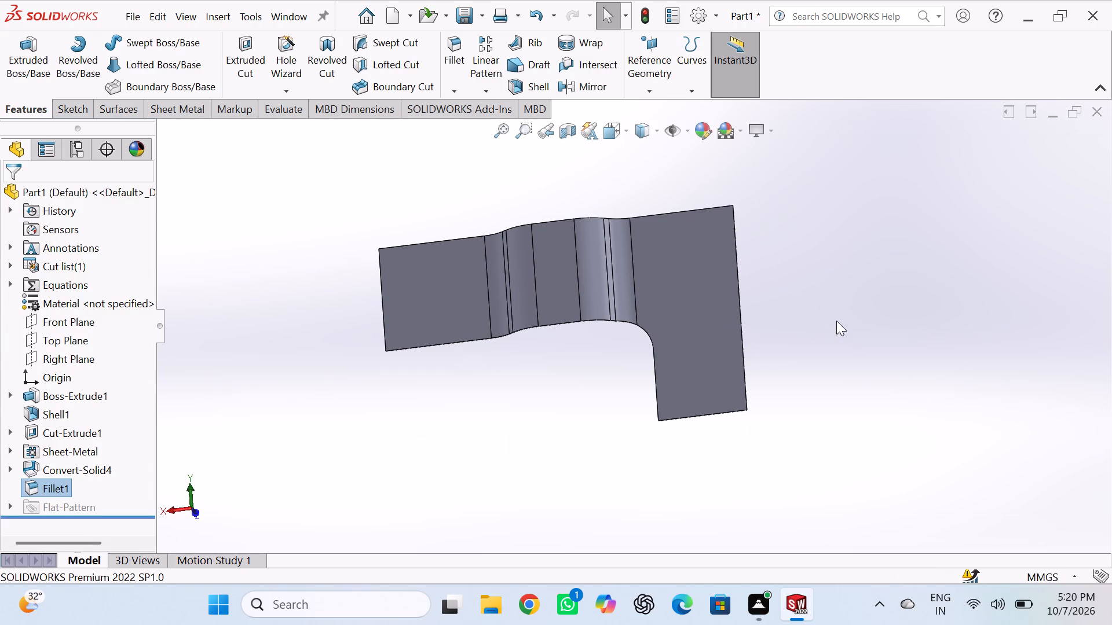
Fillet the short thickness edge at the L's outer corner with a 60 mm symmetric radius.
middle_drag(789, 287, 729, 420)
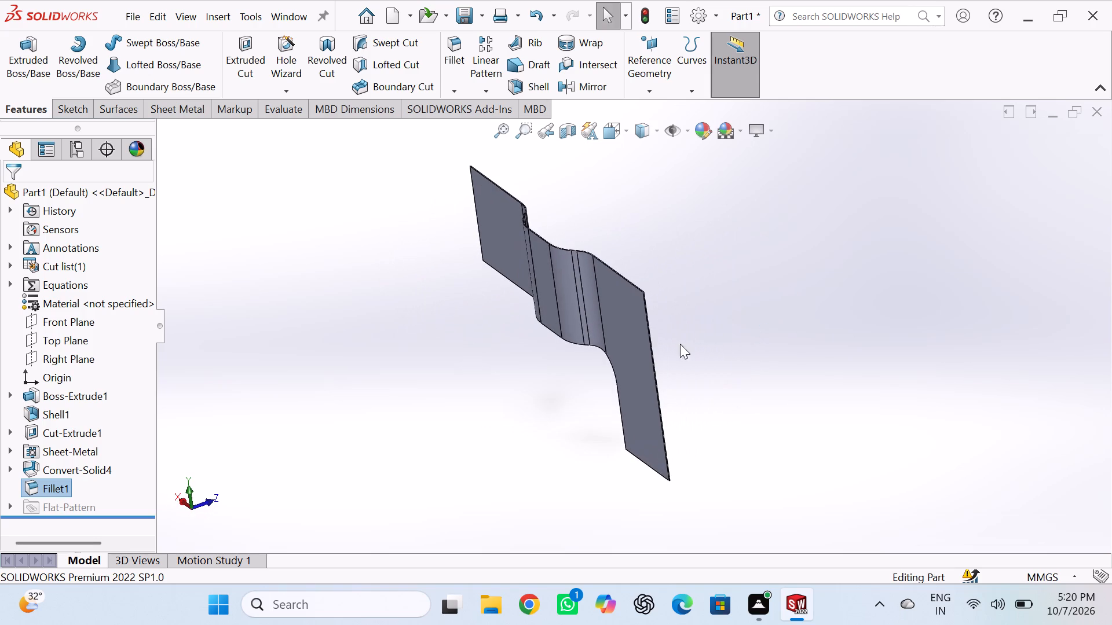
scroll(550, 198, down, 3)
scroll(749, 364, down, 7)
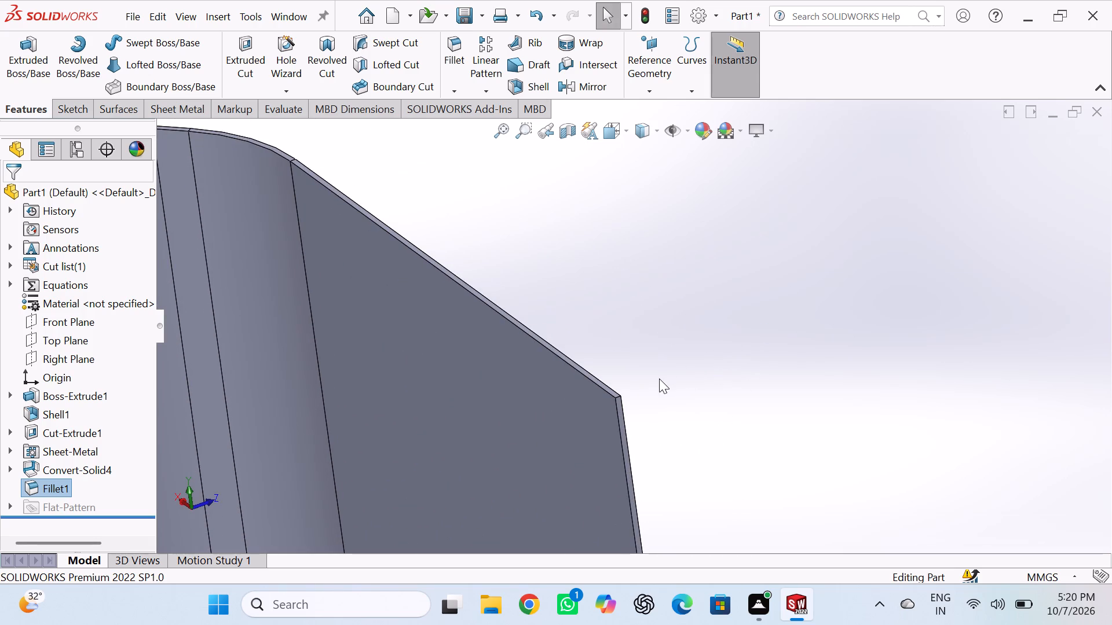
scroll(659, 378, down, 4)
scroll(555, 387, down, 3)
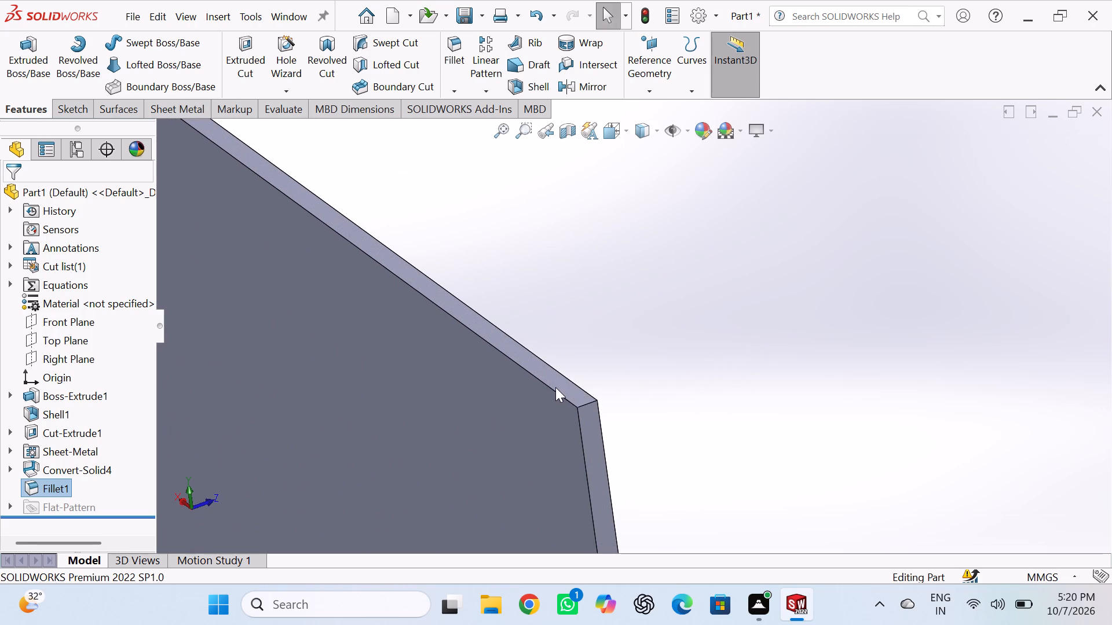
click(455, 65)
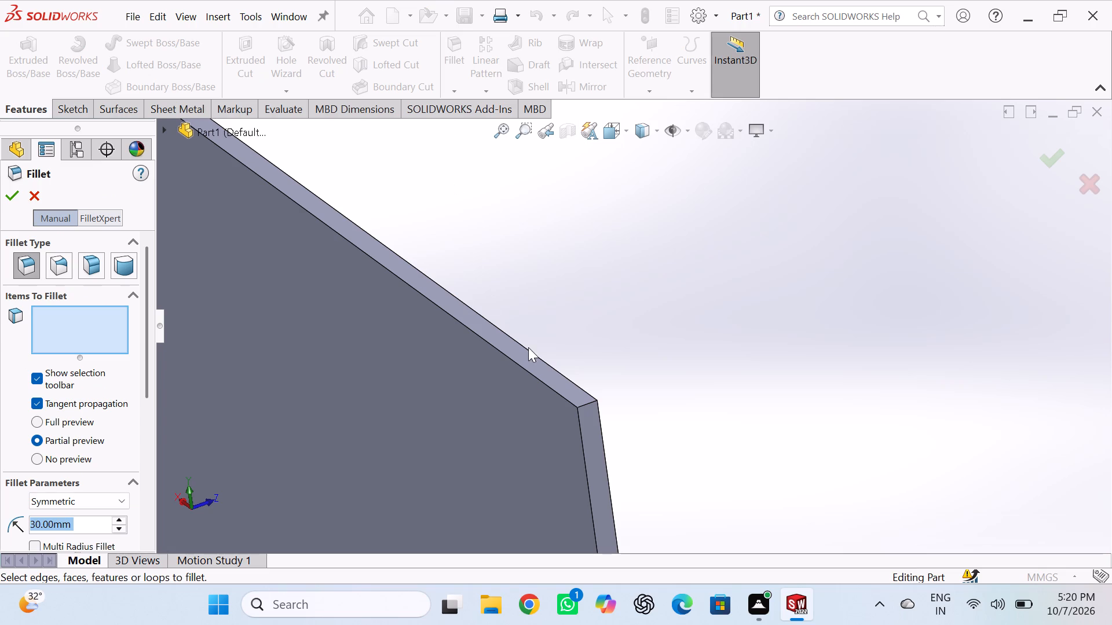
click(586, 405)
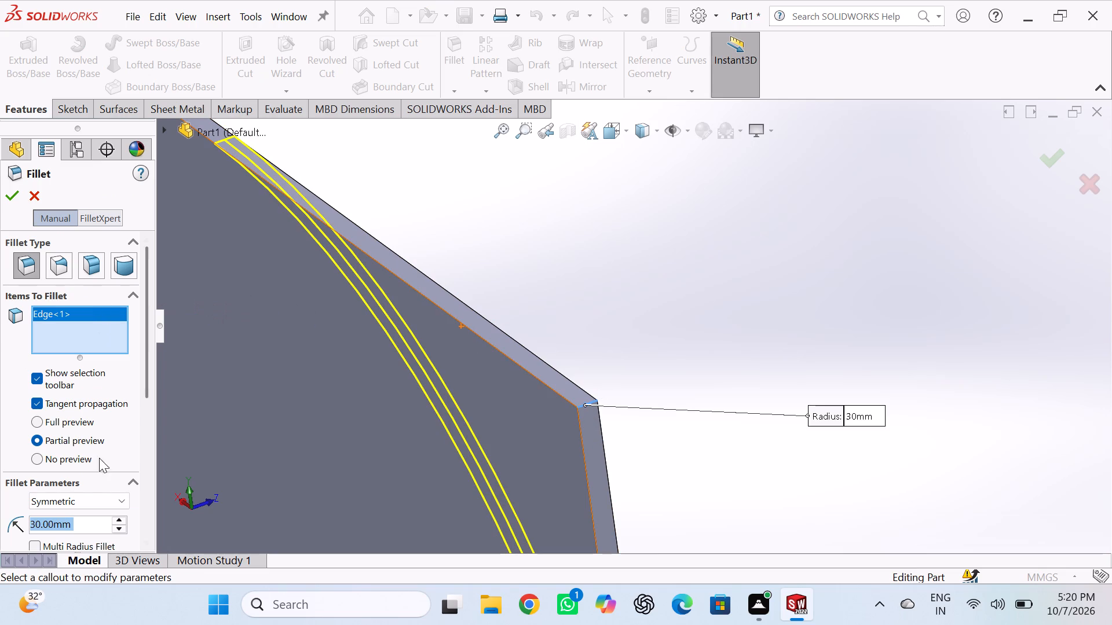
text(40)
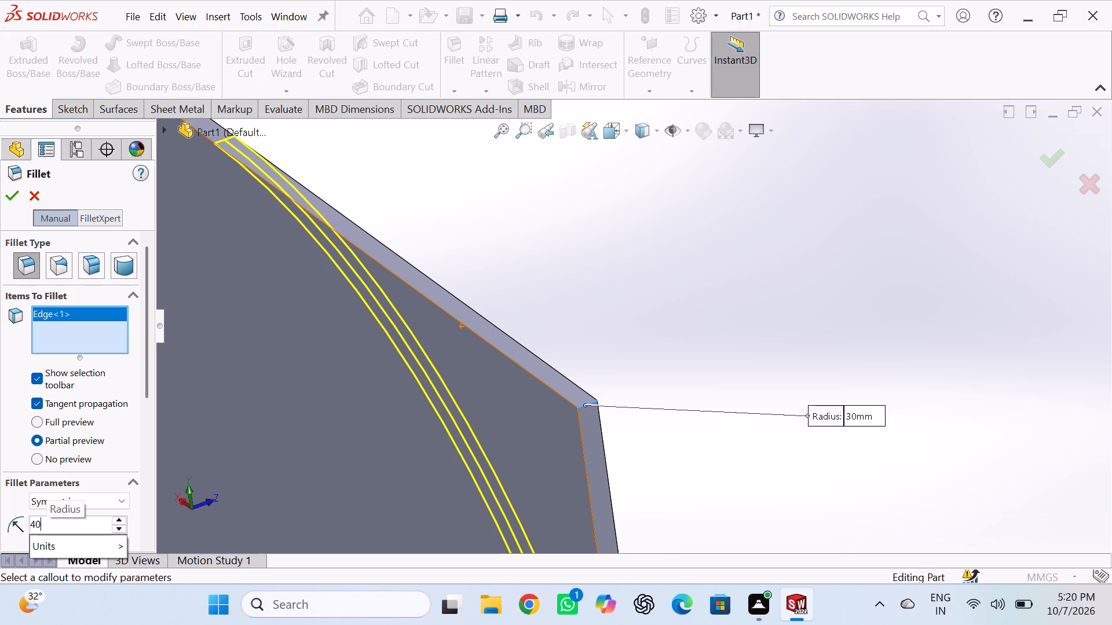
key(BackSpace)
key(BackSpace)
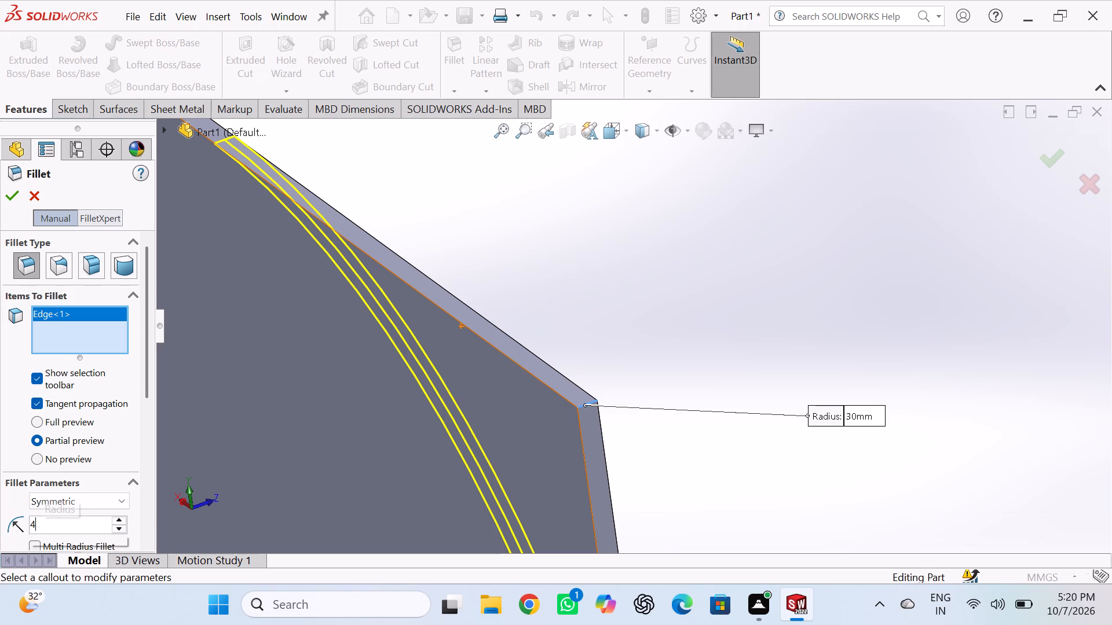
text(60)
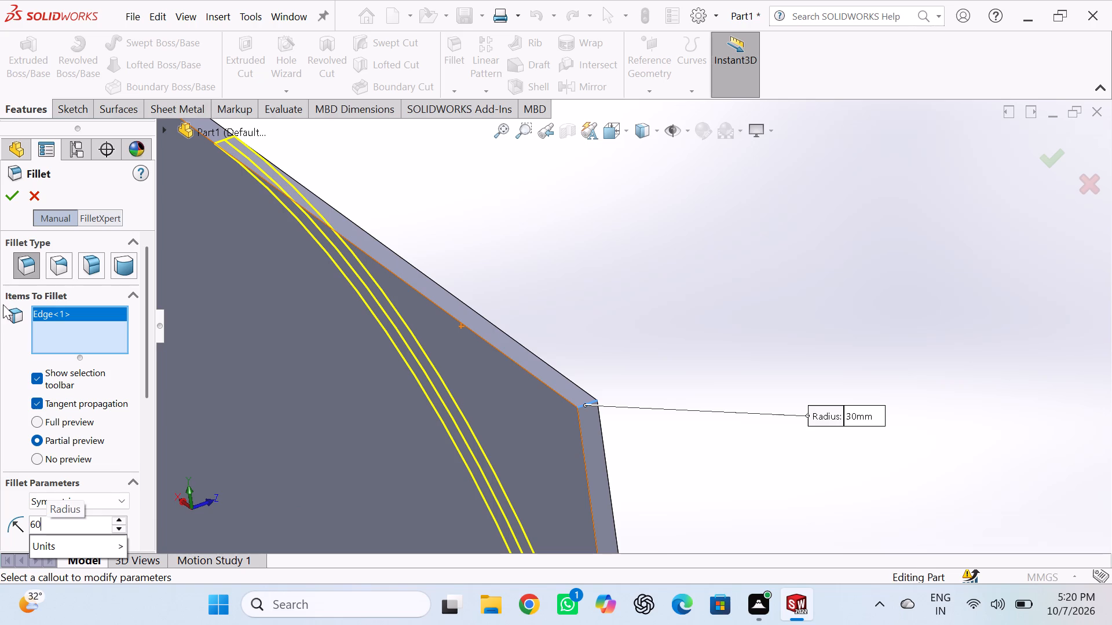
click(11, 194)
click(11, 194)
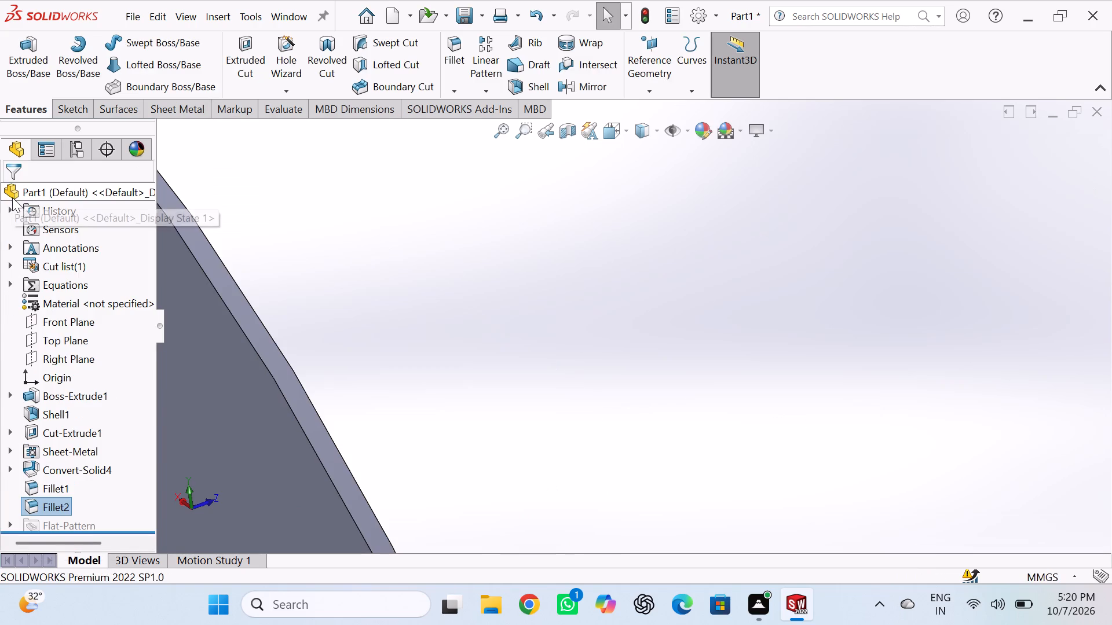
Start a 25 mm symmetric fillet on both short thickness edges at the free end of the L's short leg.
scroll(302, 314, up, 14)
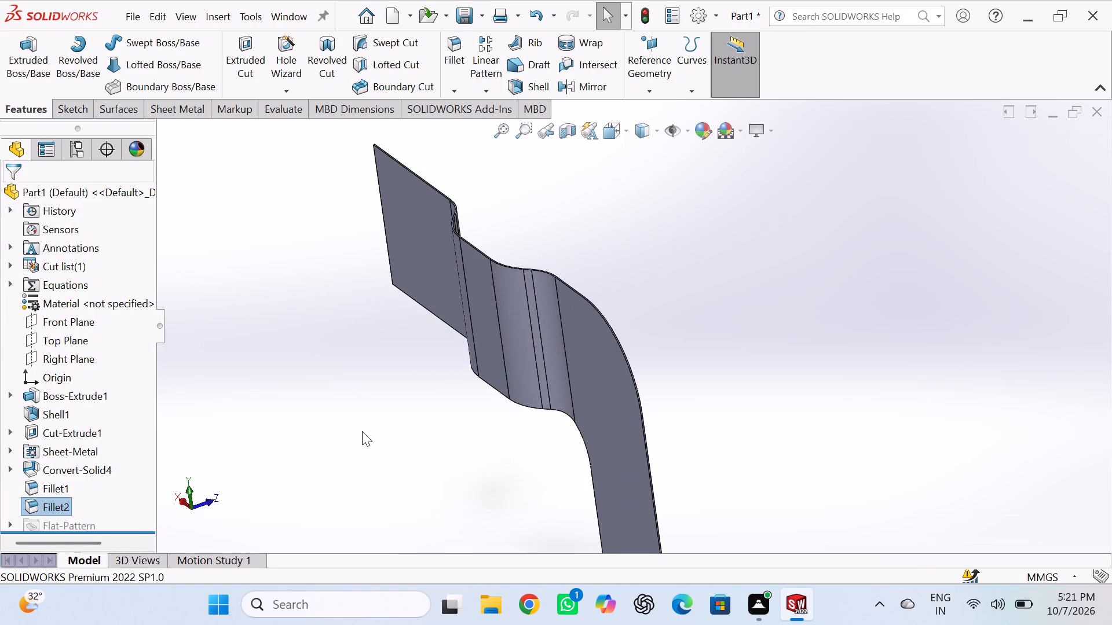
middle_drag(363, 431, 398, 336)
middle_click(398, 336)
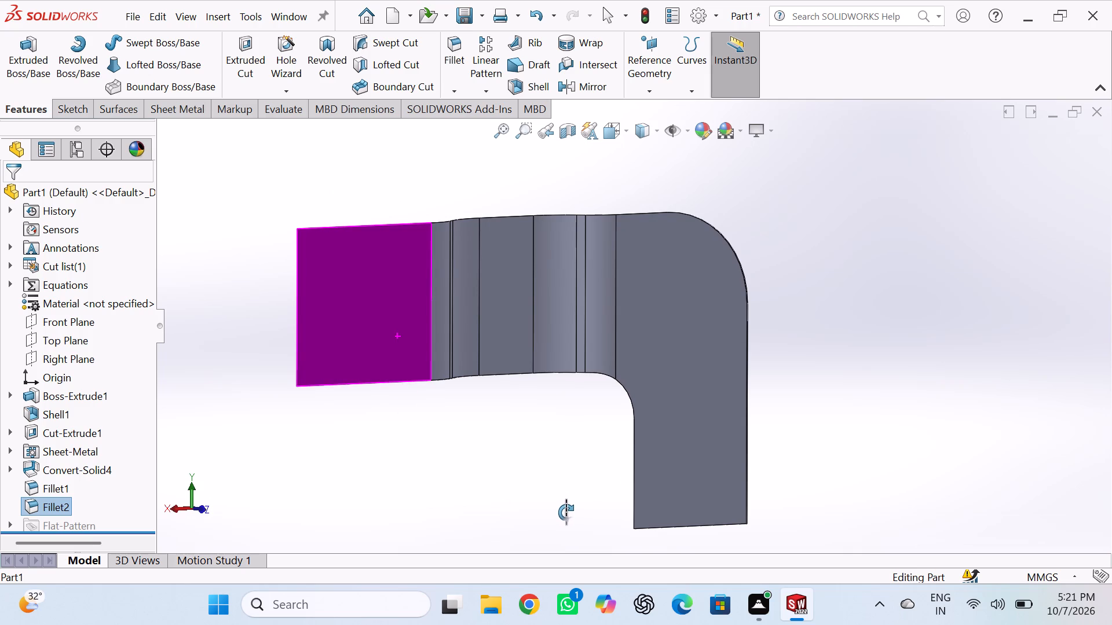
scroll(566, 512, up, 3)
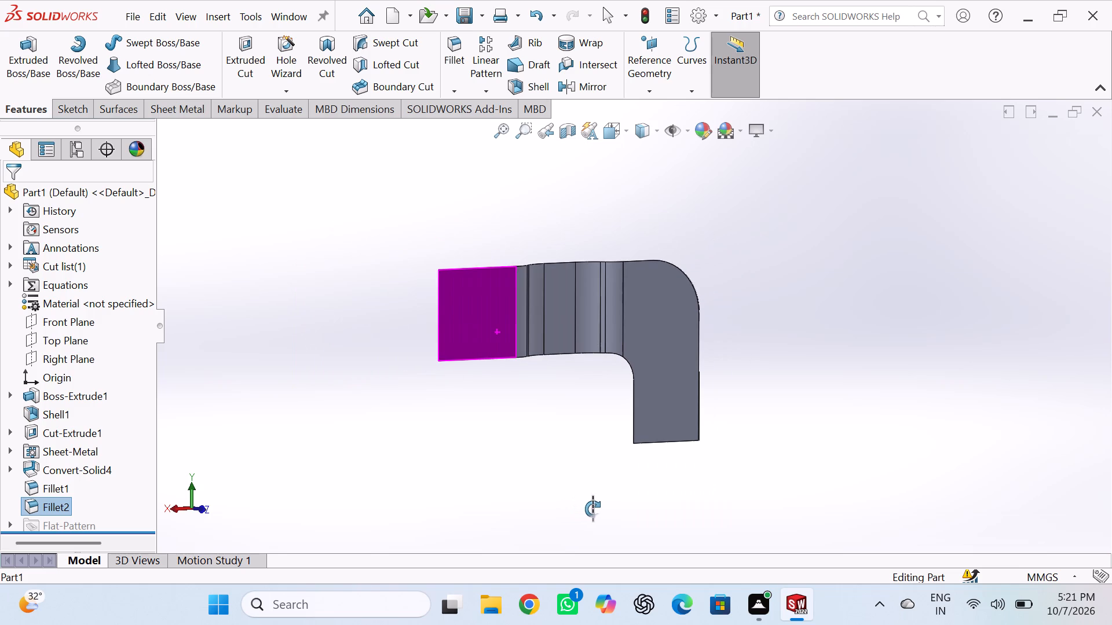
middle_drag(592, 509, 611, 449)
middle_drag(564, 455, 579, 410)
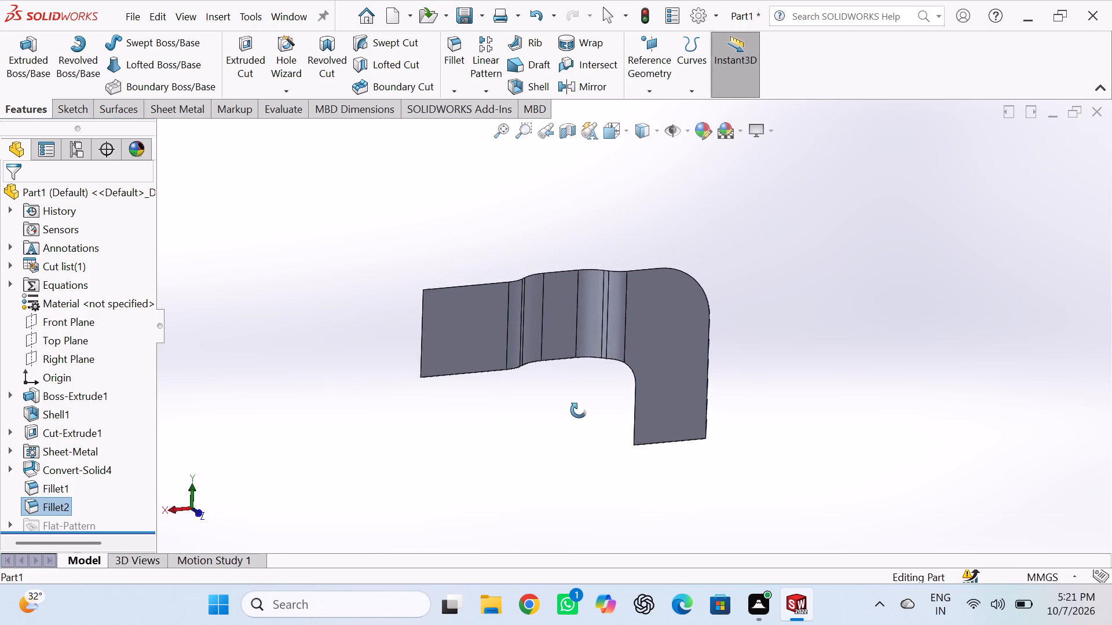
middle_drag(579, 410, 585, 385)
middle_drag(572, 477, 608, 423)
scroll(678, 440, down, 5)
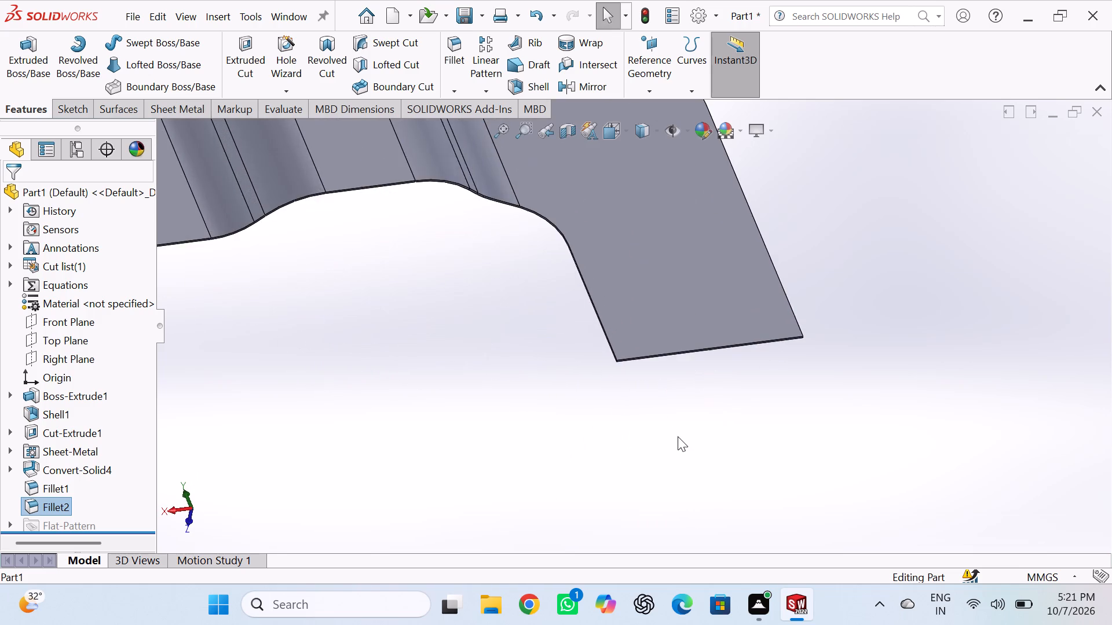
scroll(597, 376, down, 5)
middle_drag(613, 390, 613, 374)
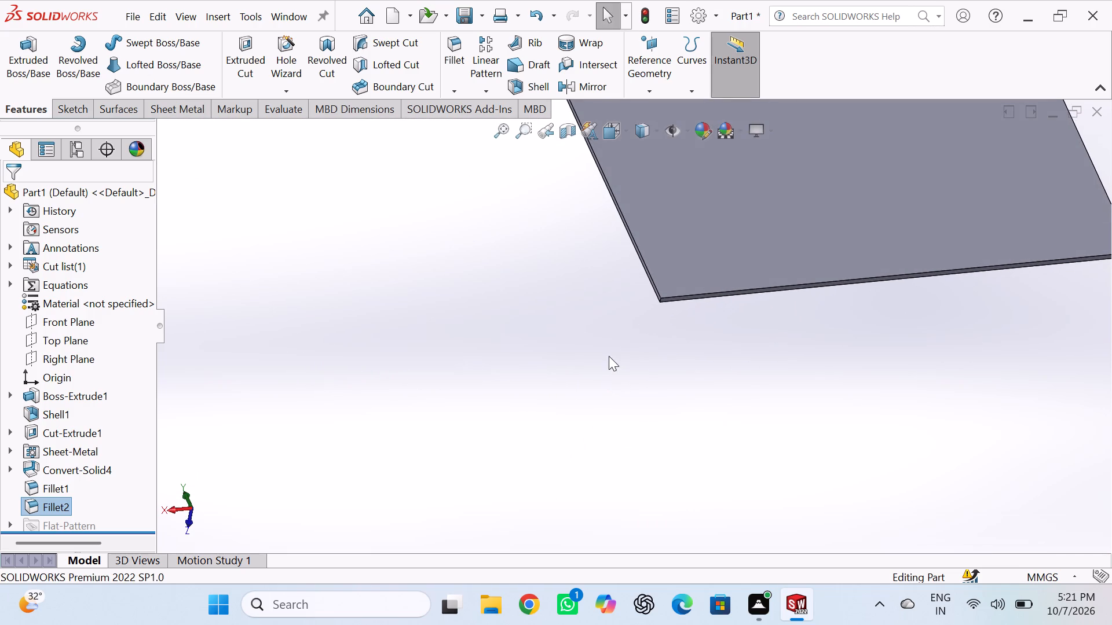
scroll(693, 391, up, 2)
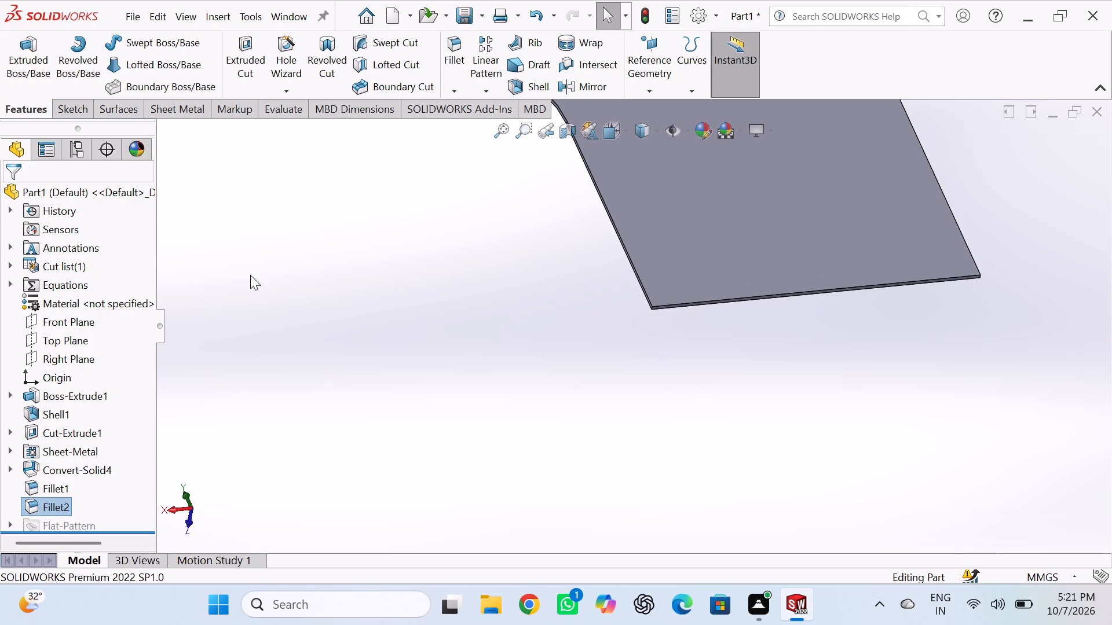
click(447, 63)
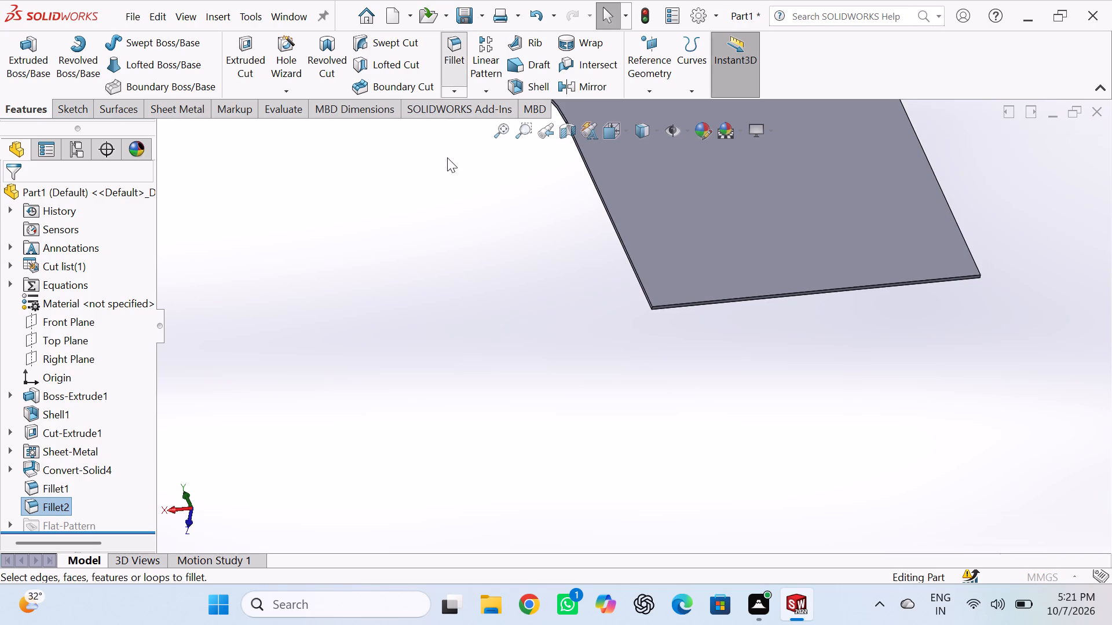
scroll(641, 324, down, 4)
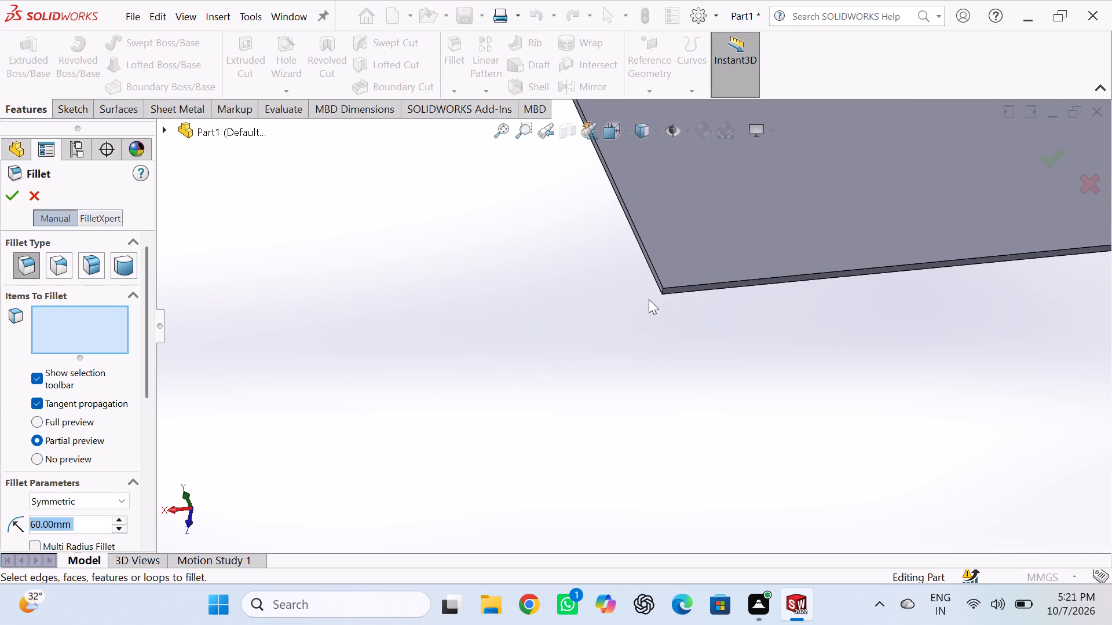
scroll(649, 299, down, 5)
scroll(695, 300, down, 5)
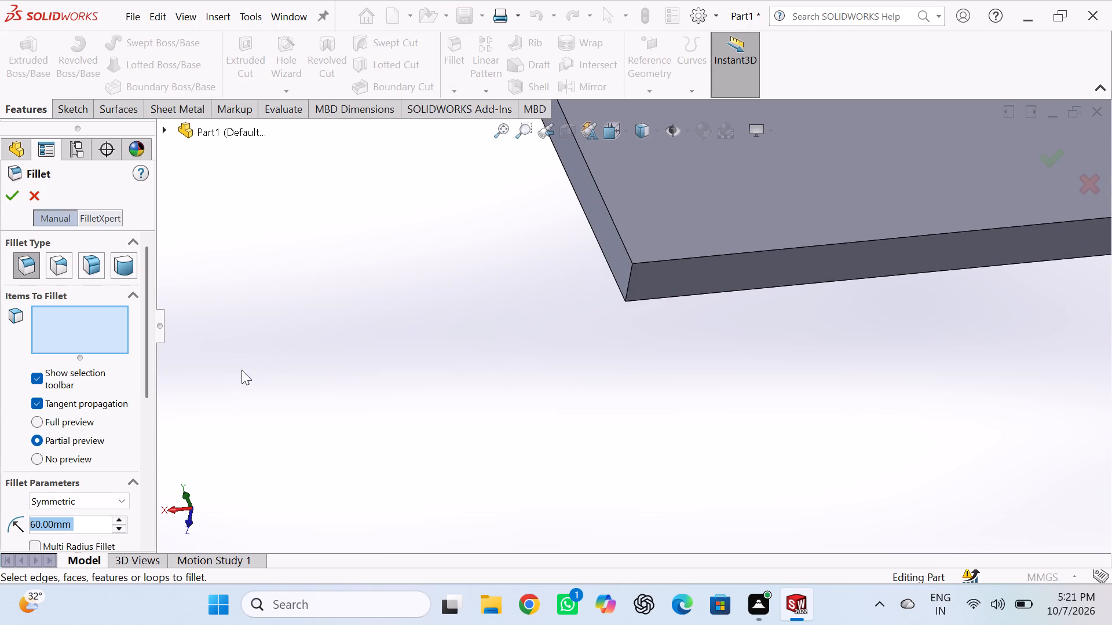
click(92, 520)
click(92, 520)
text(25)
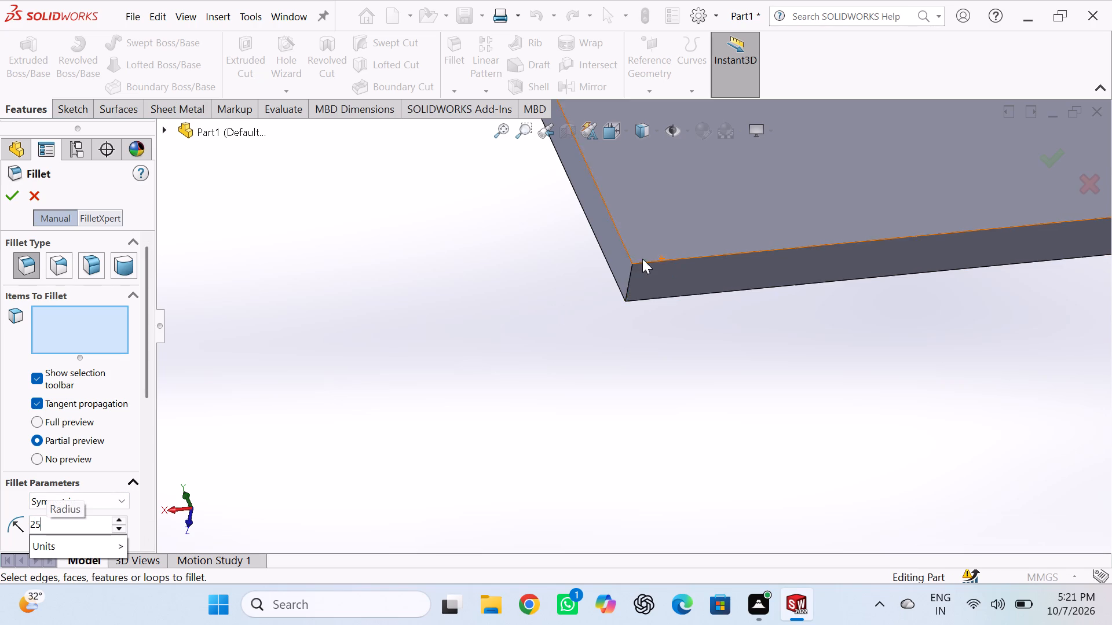
click(627, 281)
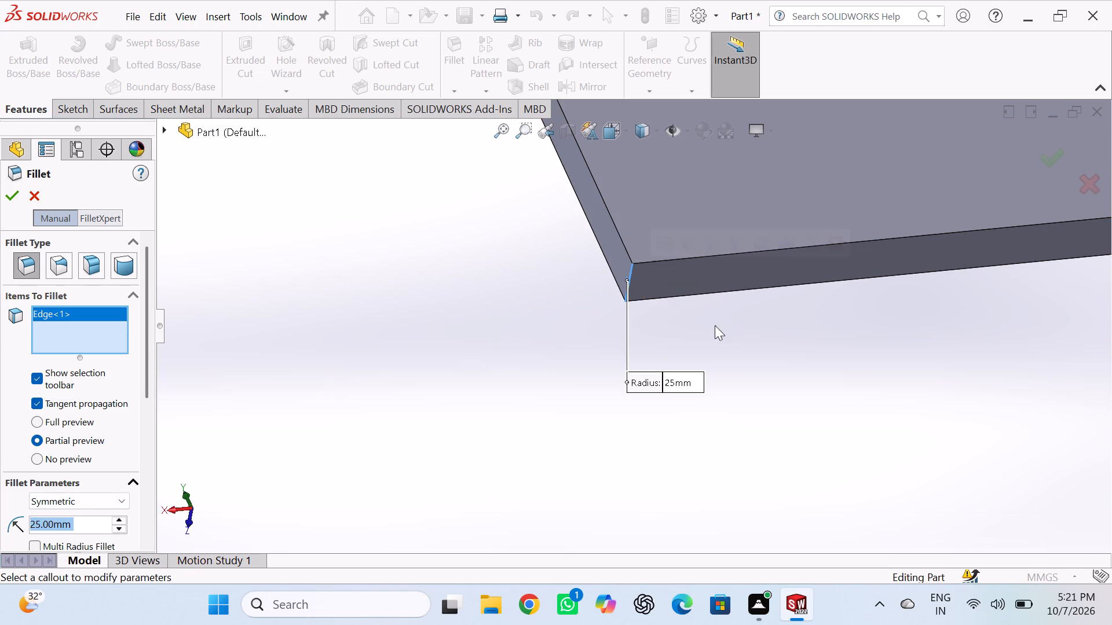
middle_drag(785, 334, 682, 310)
scroll(701, 297, up, 6)
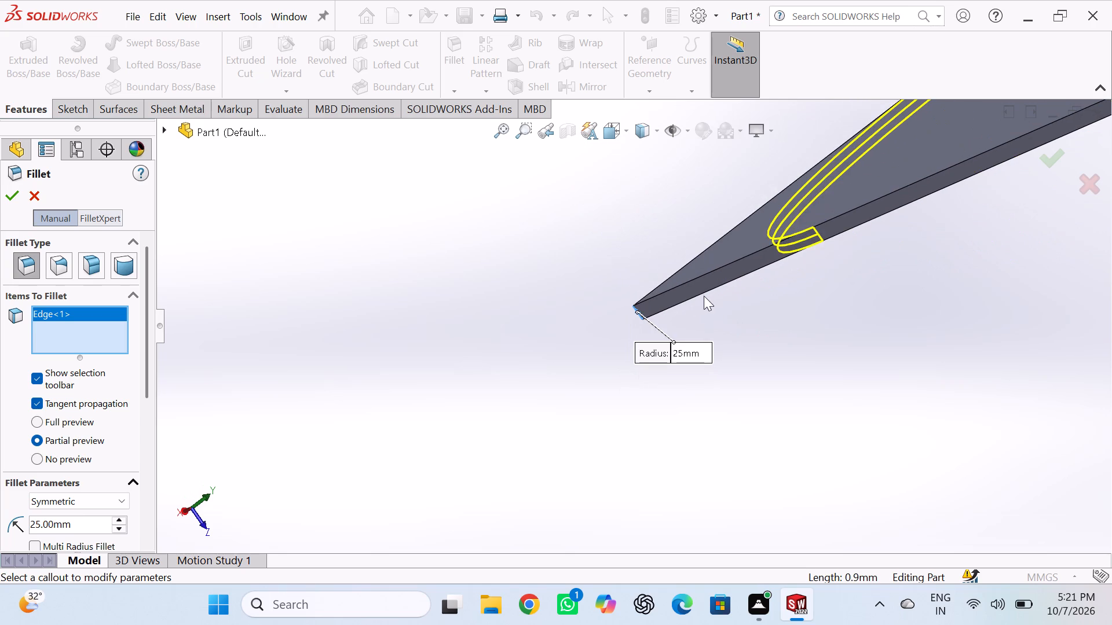
scroll(846, 303, up, 4)
scroll(904, 230, down, 4)
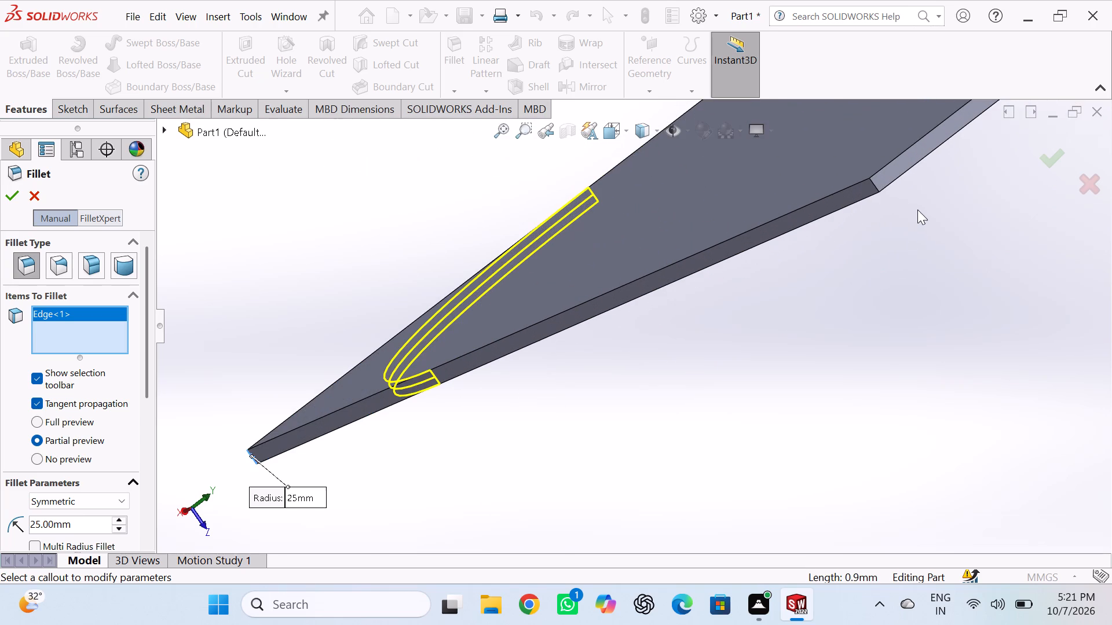
click(876, 184)
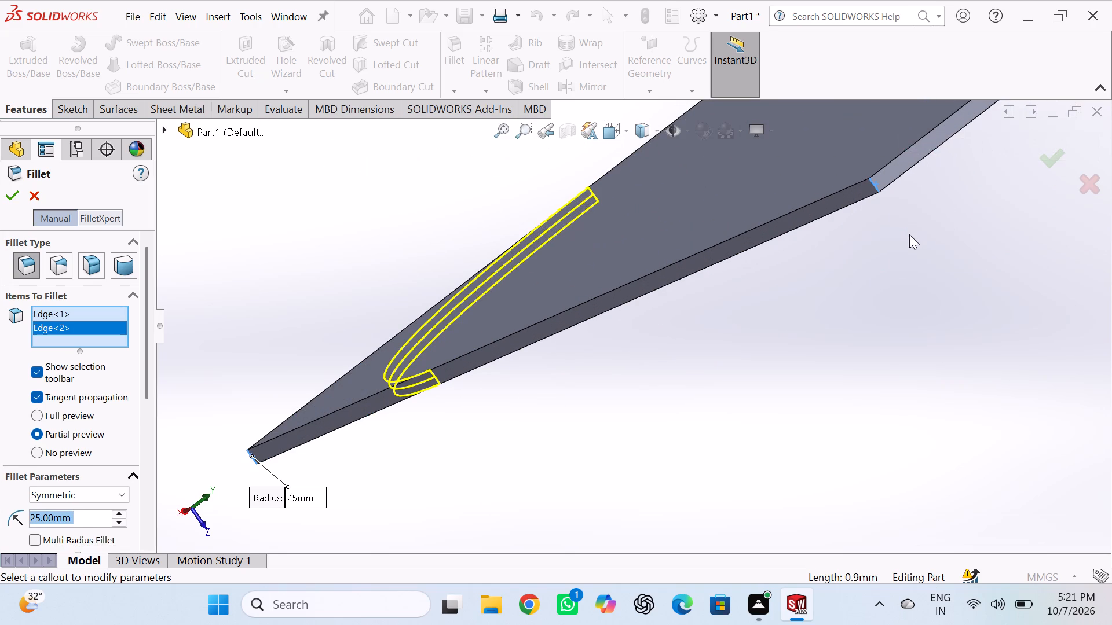
Add both short thickness edges at the stepped arm's free end to the 25 mm fillet and apply it.
scroll(891, 246, up, 10)
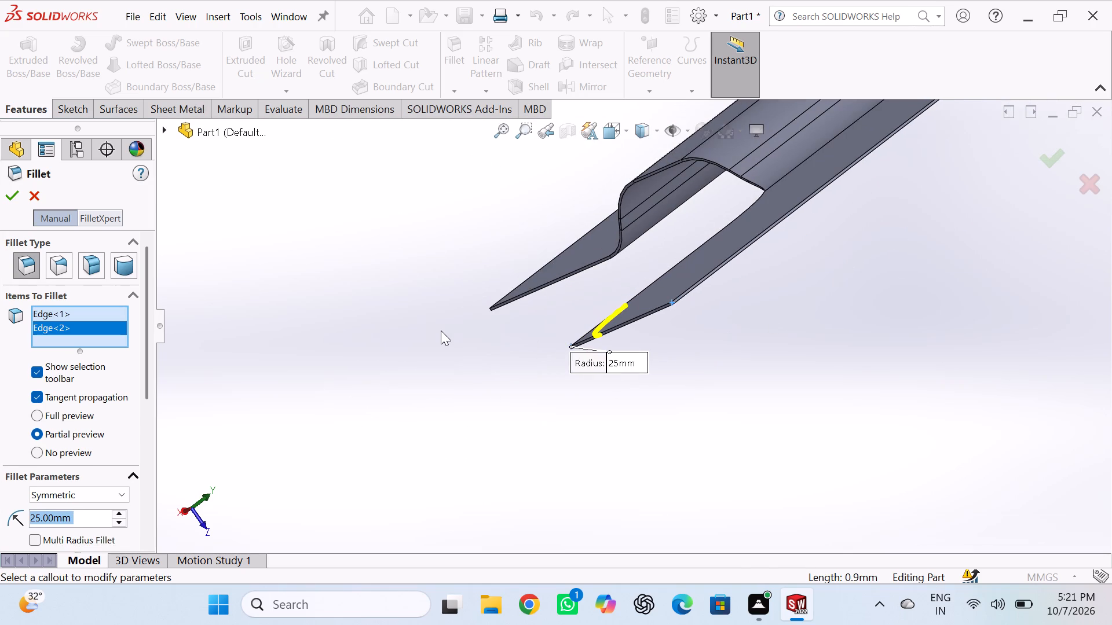
middle_drag(441, 330, 513, 337)
scroll(513, 333, up, 5)
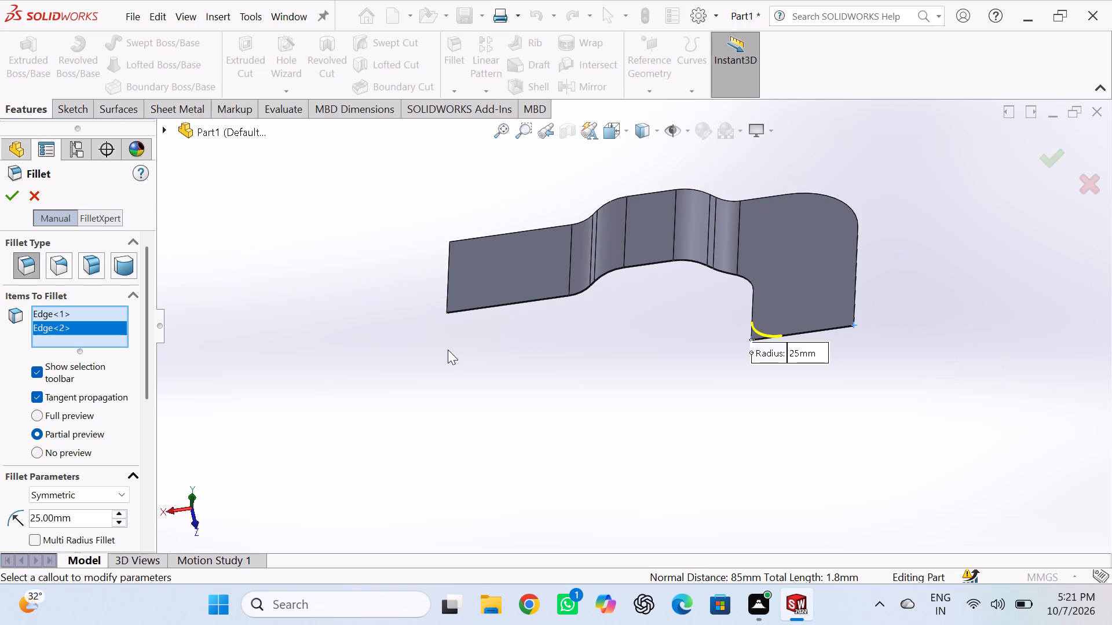
middle_drag(448, 350, 529, 361)
scroll(528, 326, down, 9)
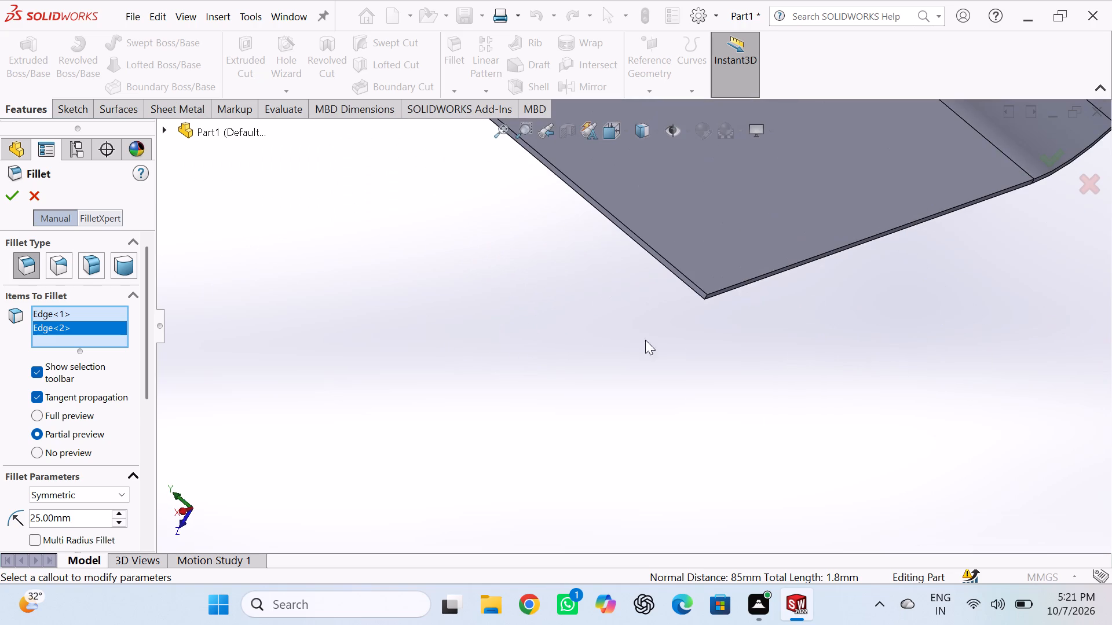
scroll(724, 296, down, 8)
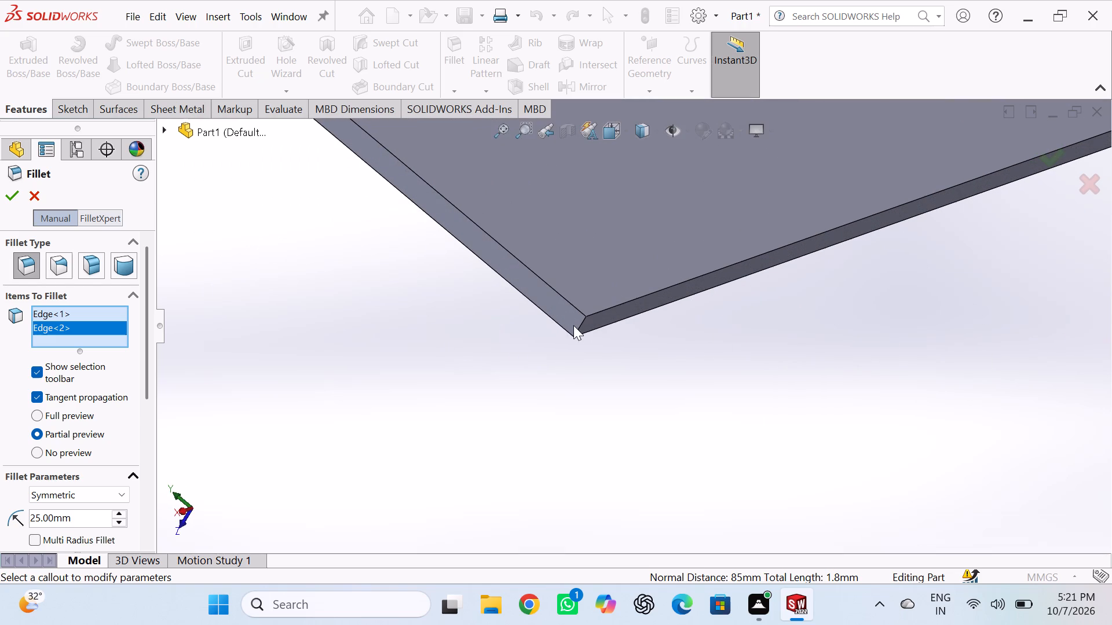
click(578, 328)
scroll(575, 331, up, 12)
middle_drag(437, 276, 498, 322)
scroll(480, 175, down, 10)
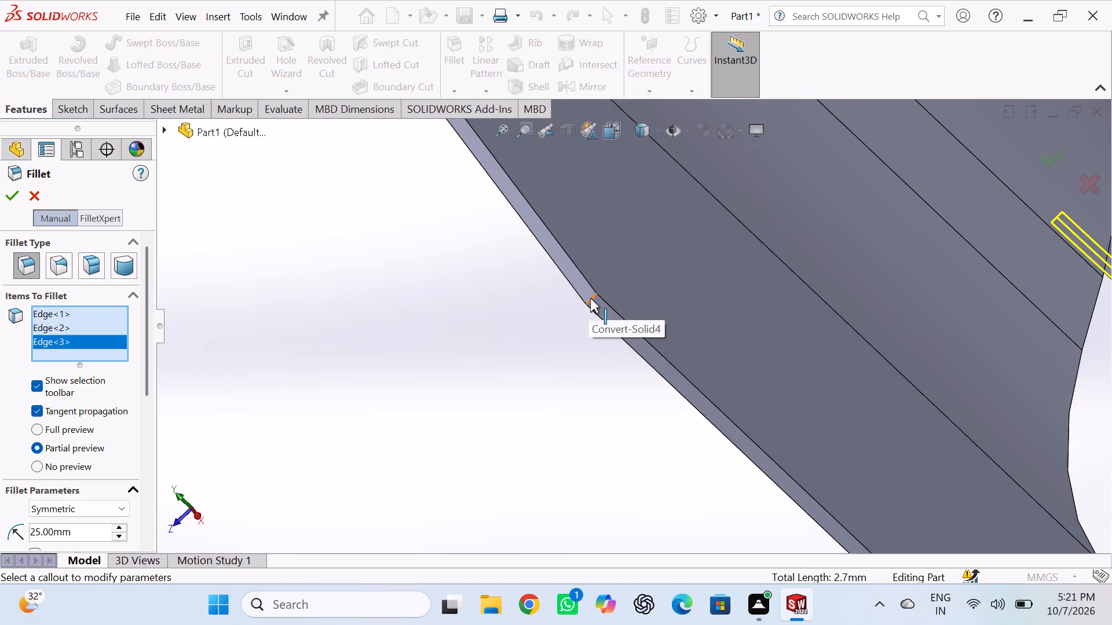
click(590, 298)
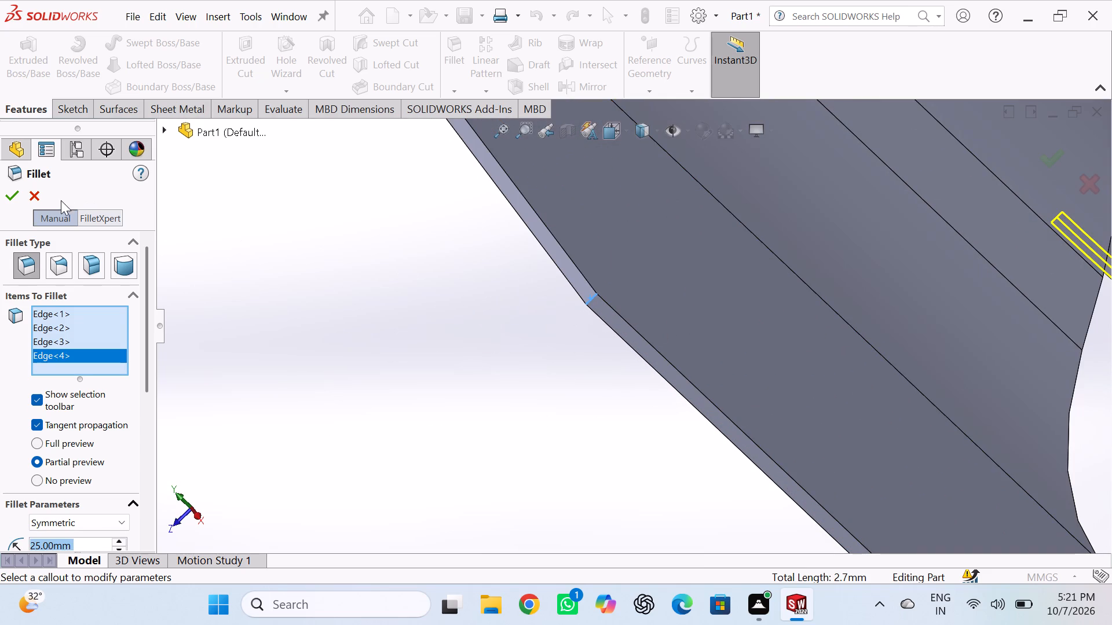
click(4, 197)
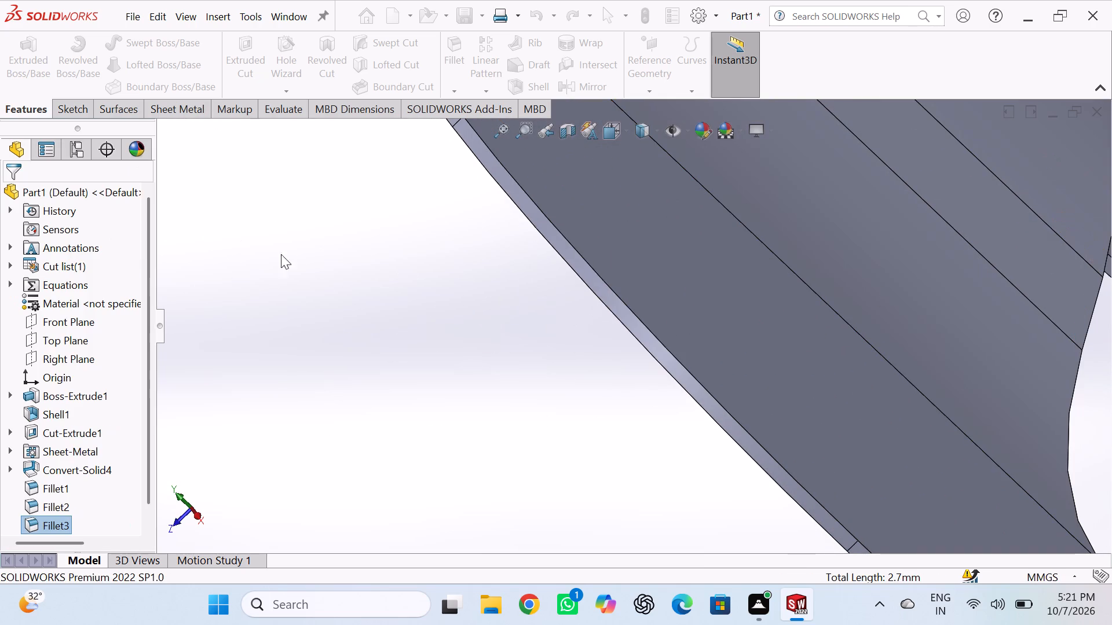
Inspect the whole part from several angles to check the rounded end corners and the stepped bends.
scroll(367, 274, up, 7)
middle_drag(458, 337, 399, 311)
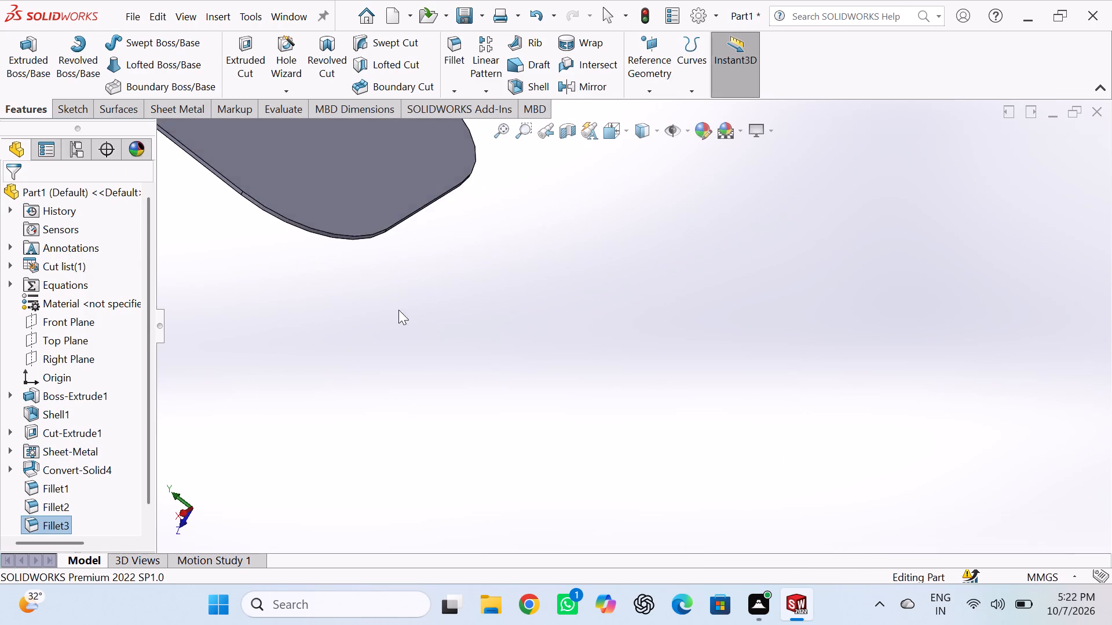
scroll(398, 307, up, 10)
middle_drag(533, 371, 469, 352)
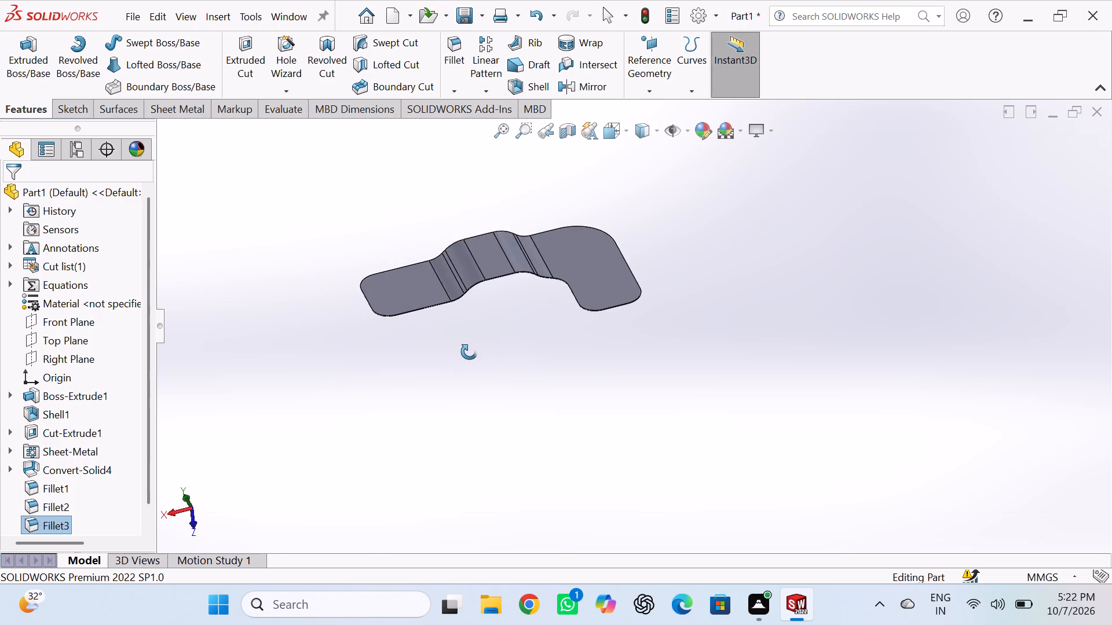
middle_drag(469, 352, 465, 348)
scroll(495, 301, down, 5)
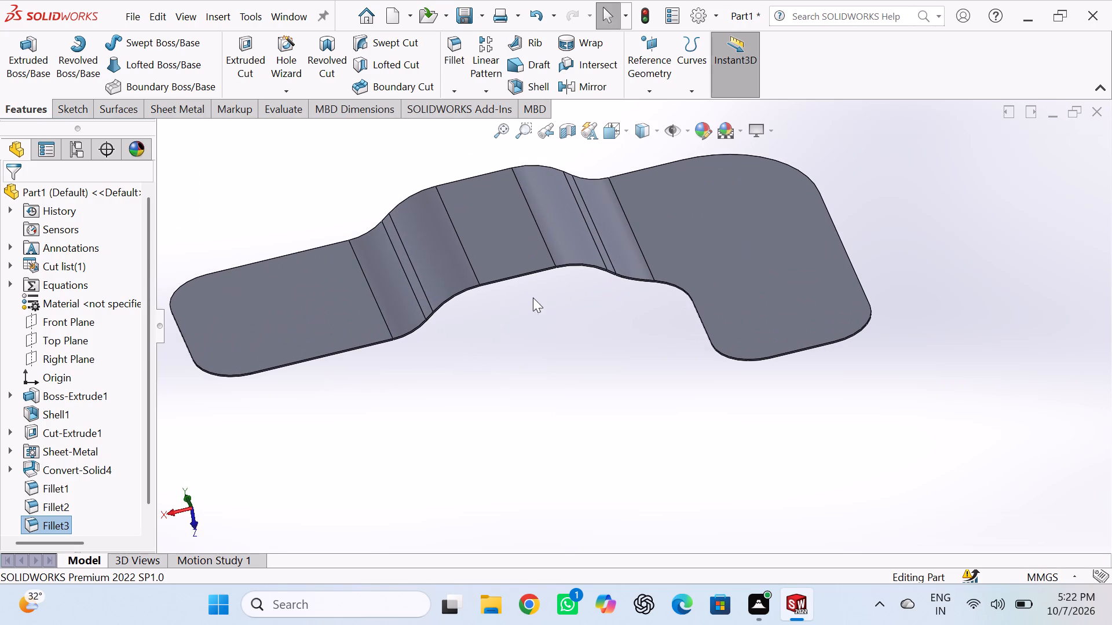
middle_drag(541, 304, 538, 388)
scroll(538, 380, up, 3)
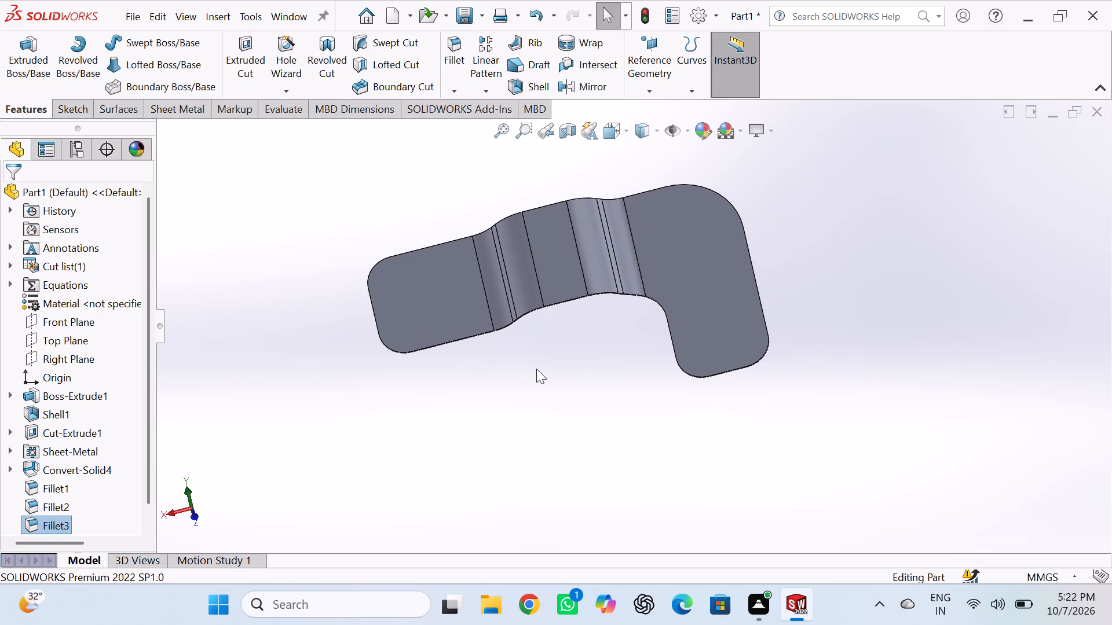
middle_drag(529, 381, 539, 362)
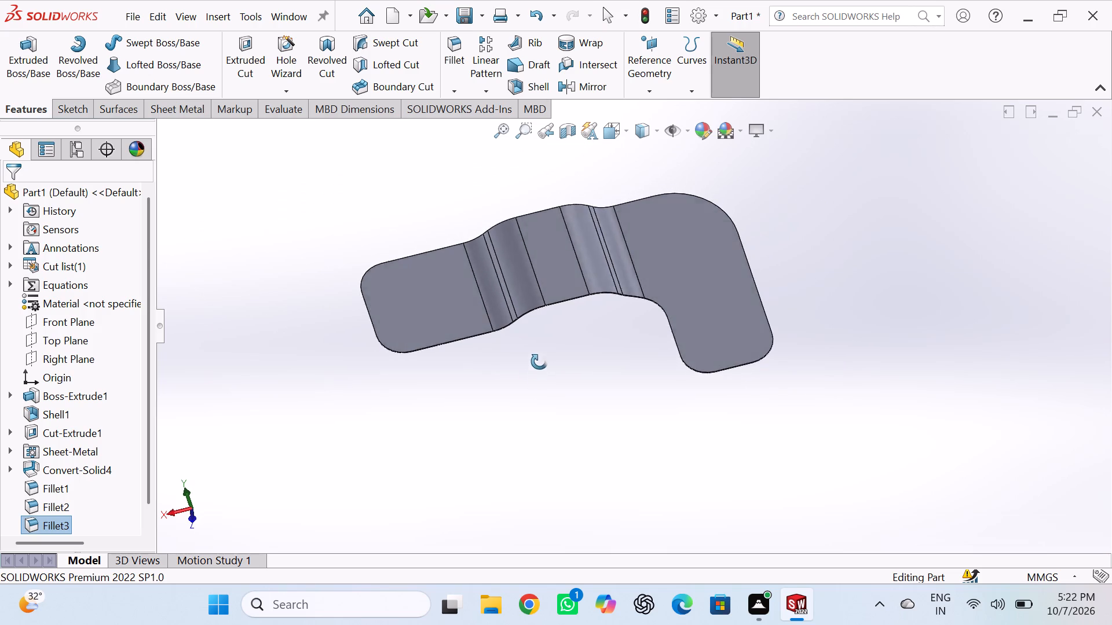
middle_drag(539, 362, 553, 296)
middle_drag(553, 293, 549, 280)
middle_drag(642, 378, 629, 374)
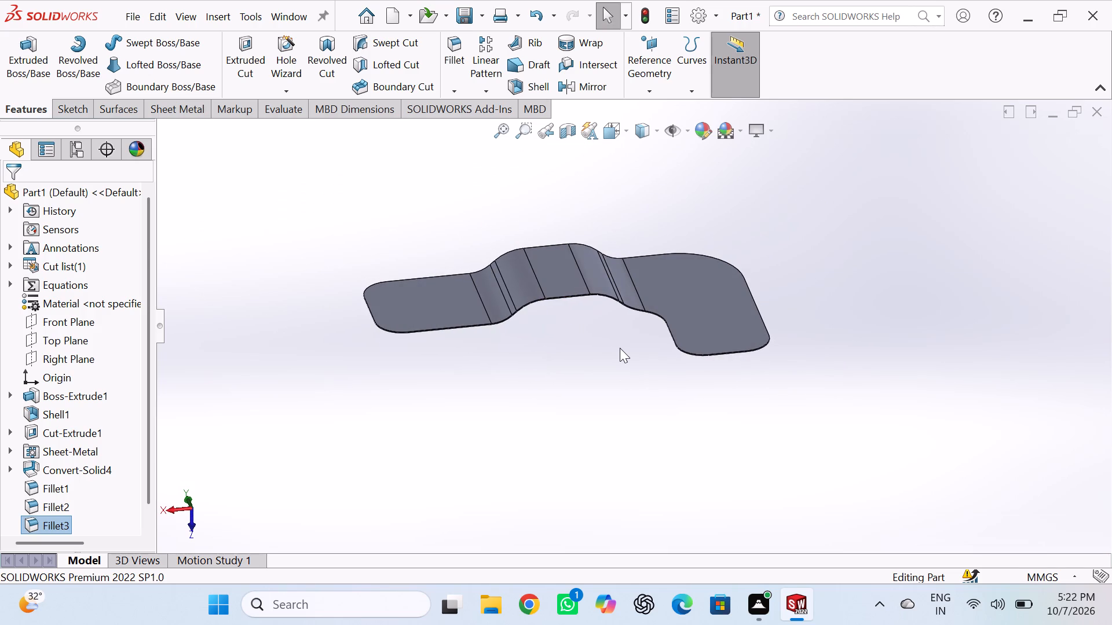
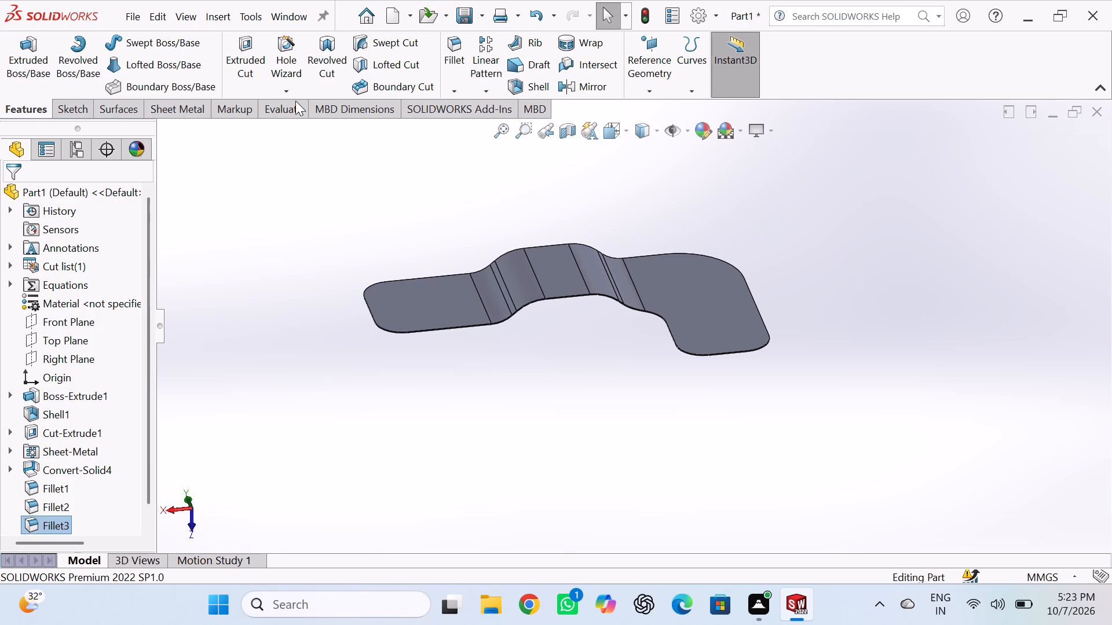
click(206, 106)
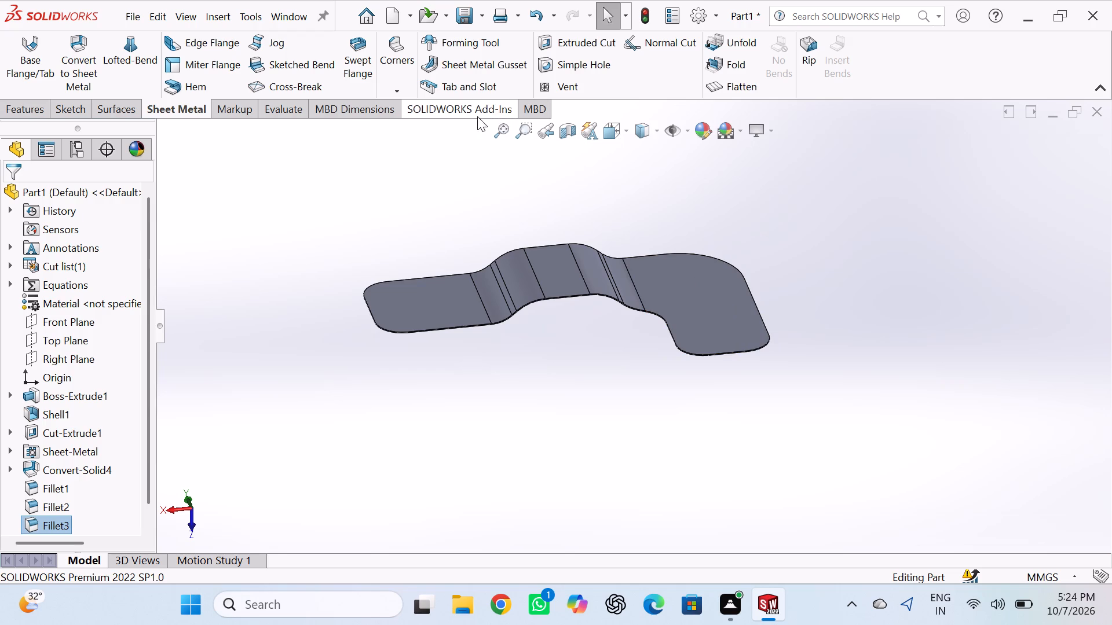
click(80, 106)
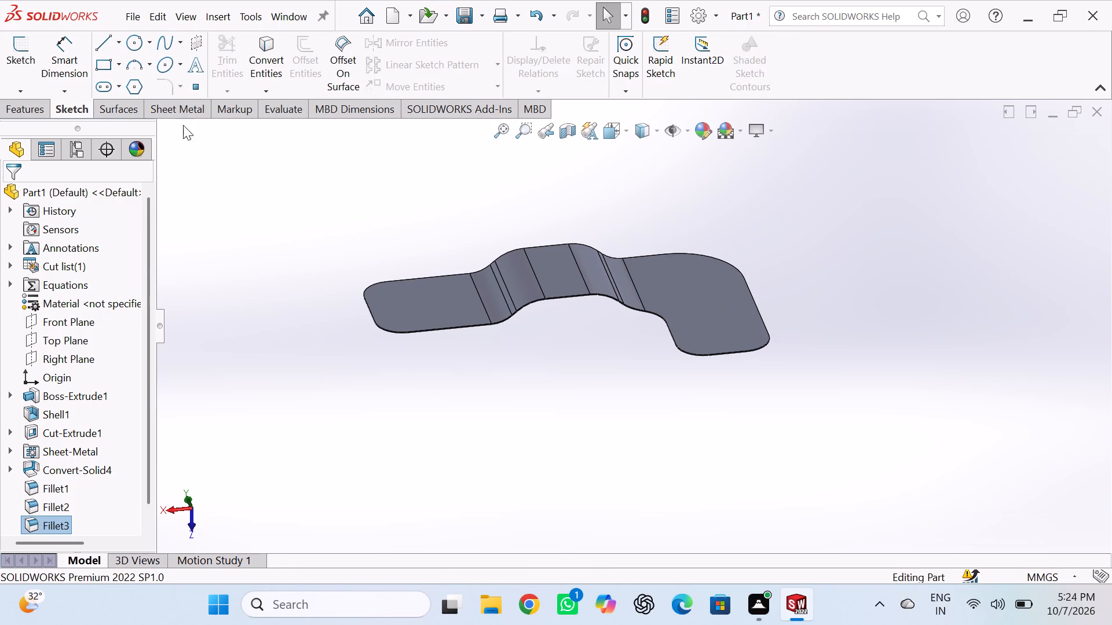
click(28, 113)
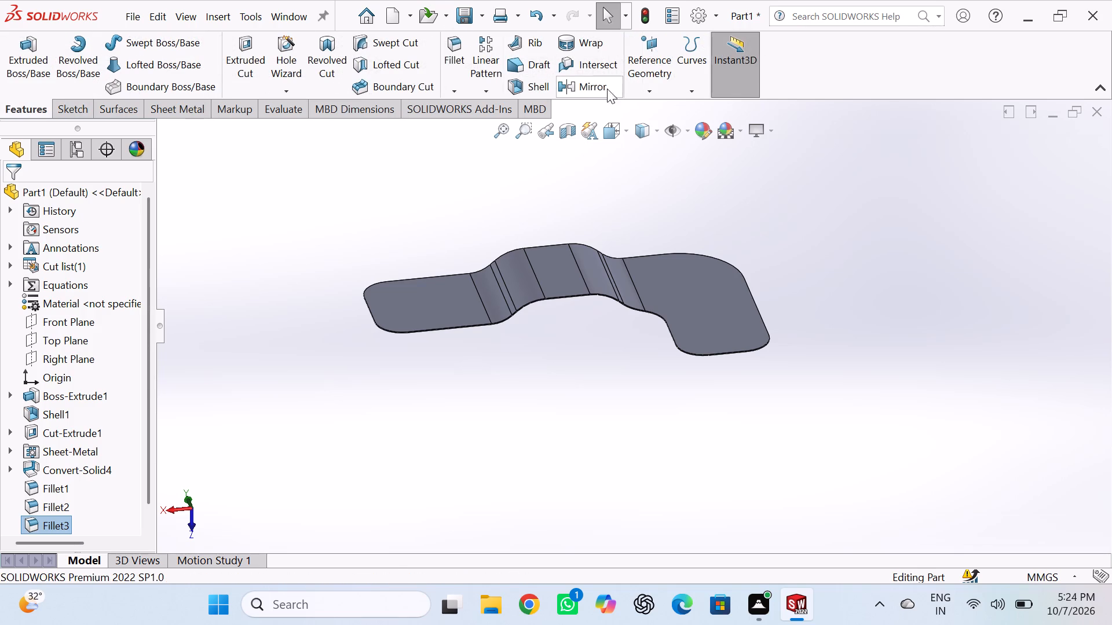
Create a reference plane offset 40 mm from the Right Plane, crossing the L's short leg.
click(646, 94)
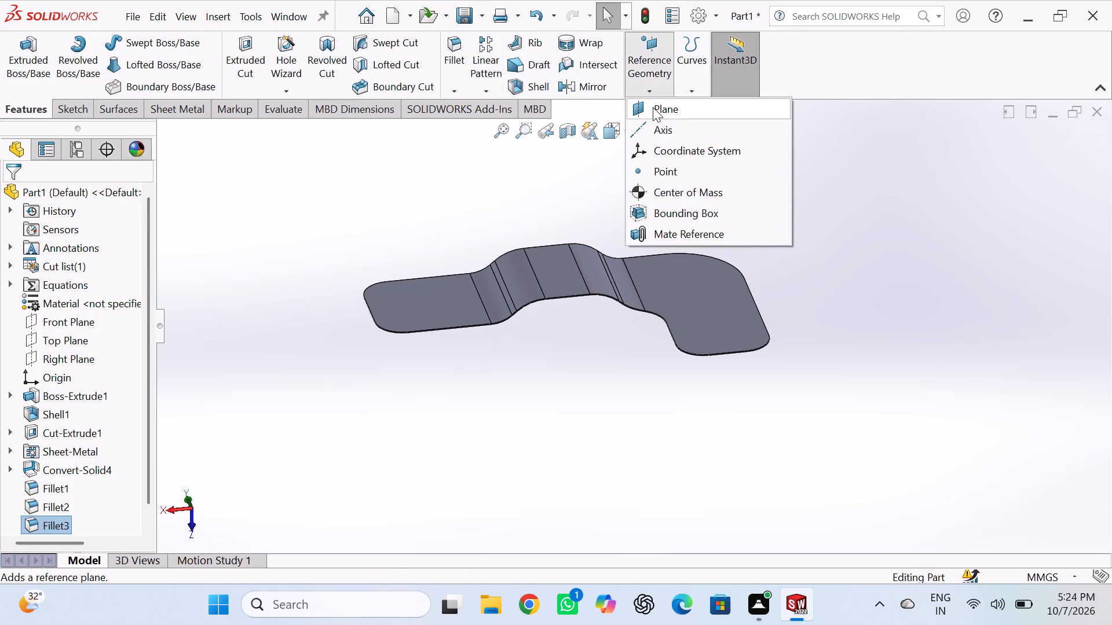
click(653, 107)
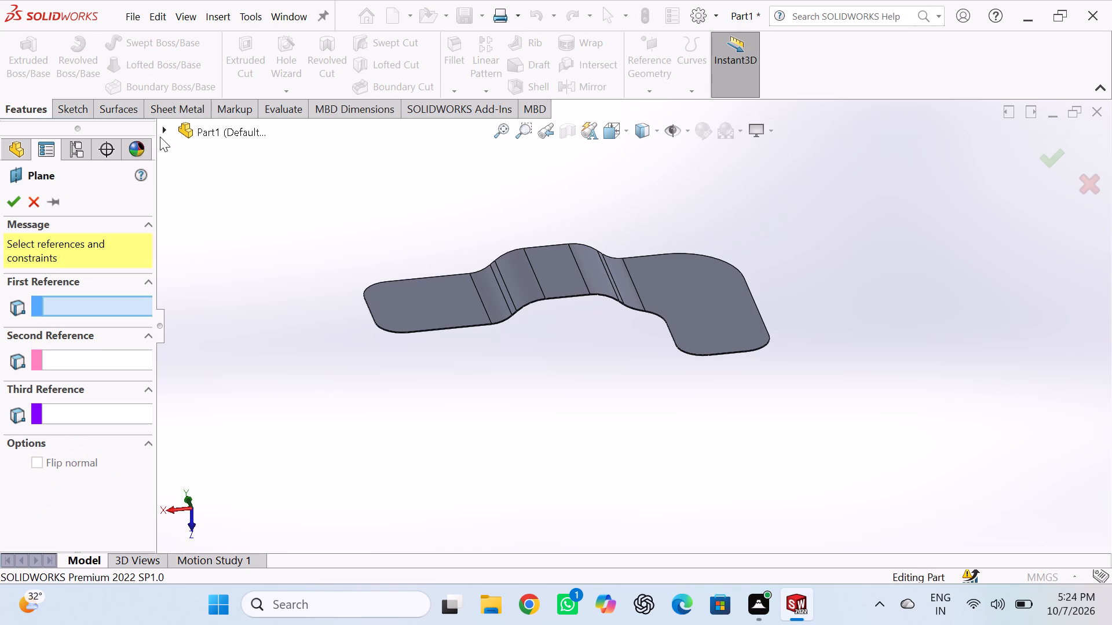
double_click(163, 125)
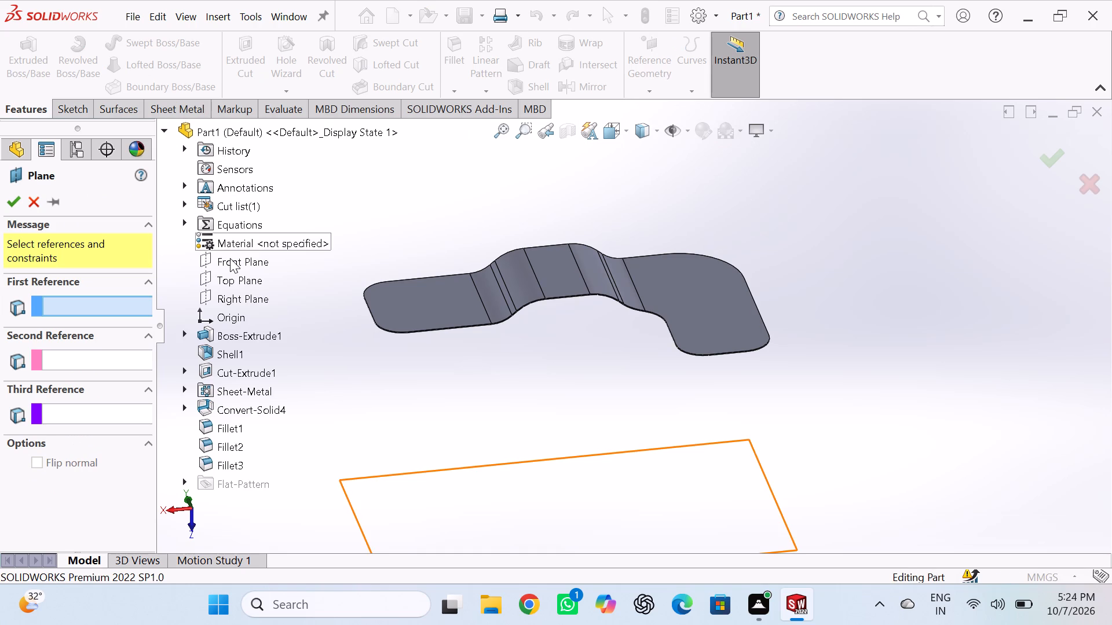
click(232, 294)
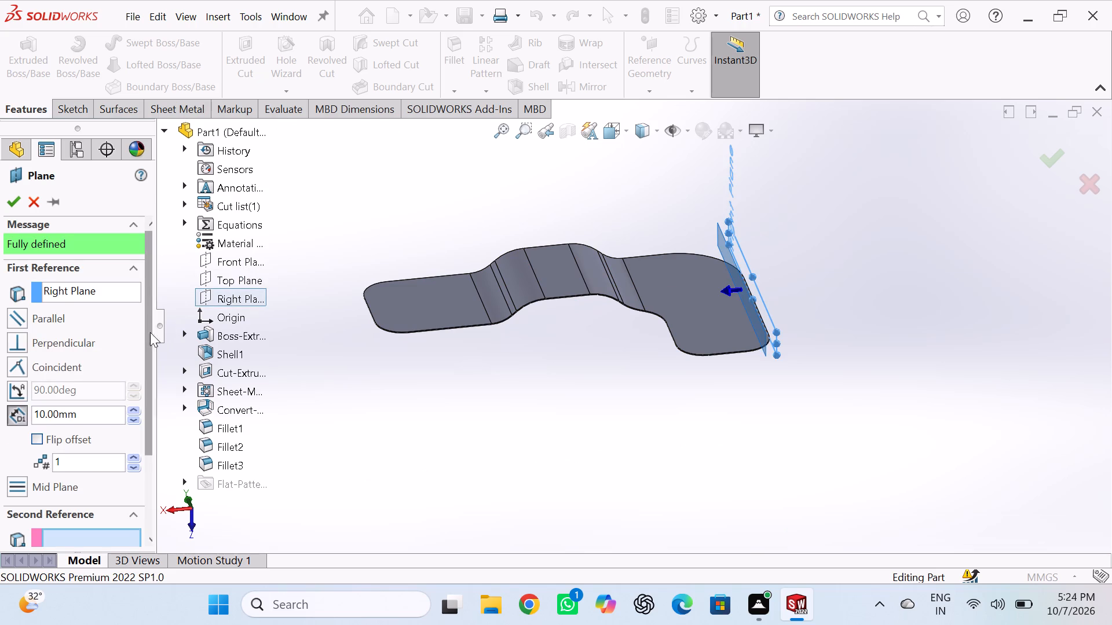
triple_click(131, 409)
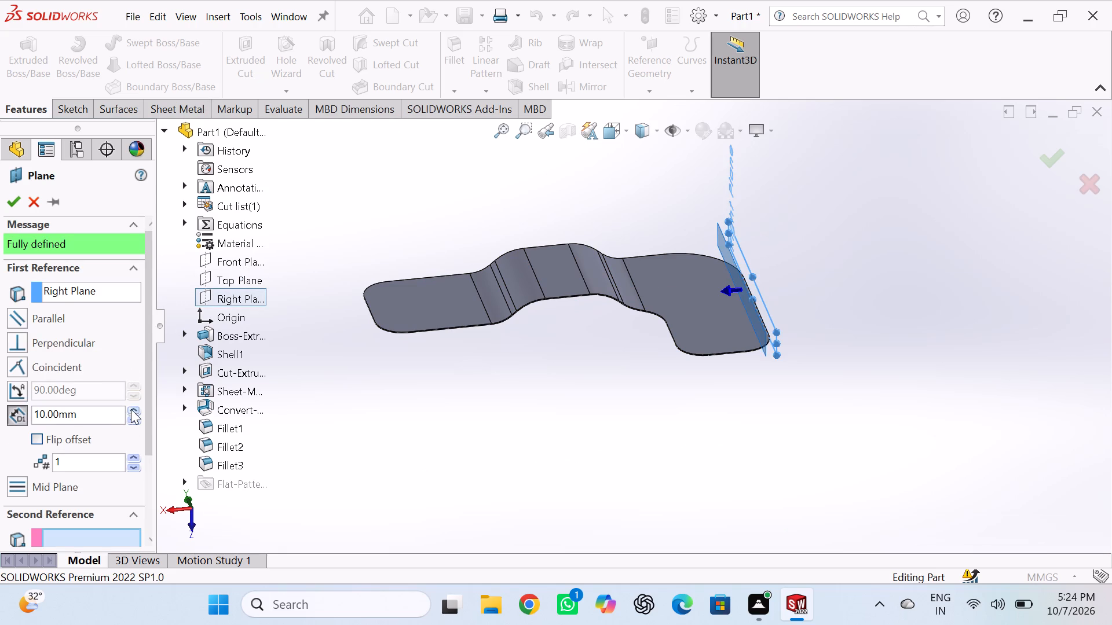
double_click(131, 409)
double_click(131, 409)
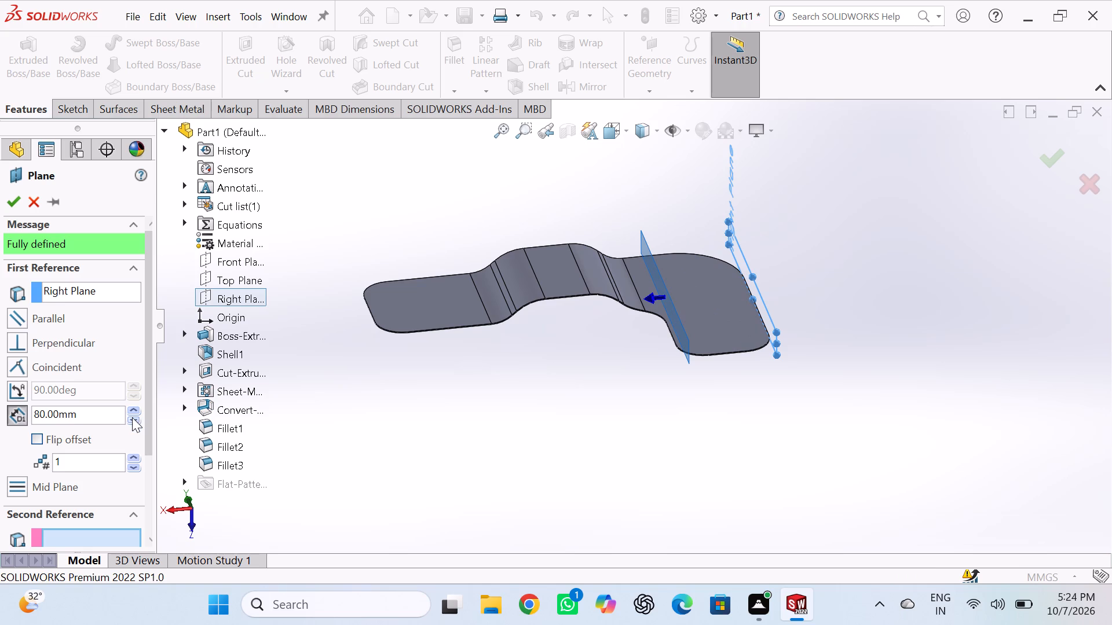
click(132, 417)
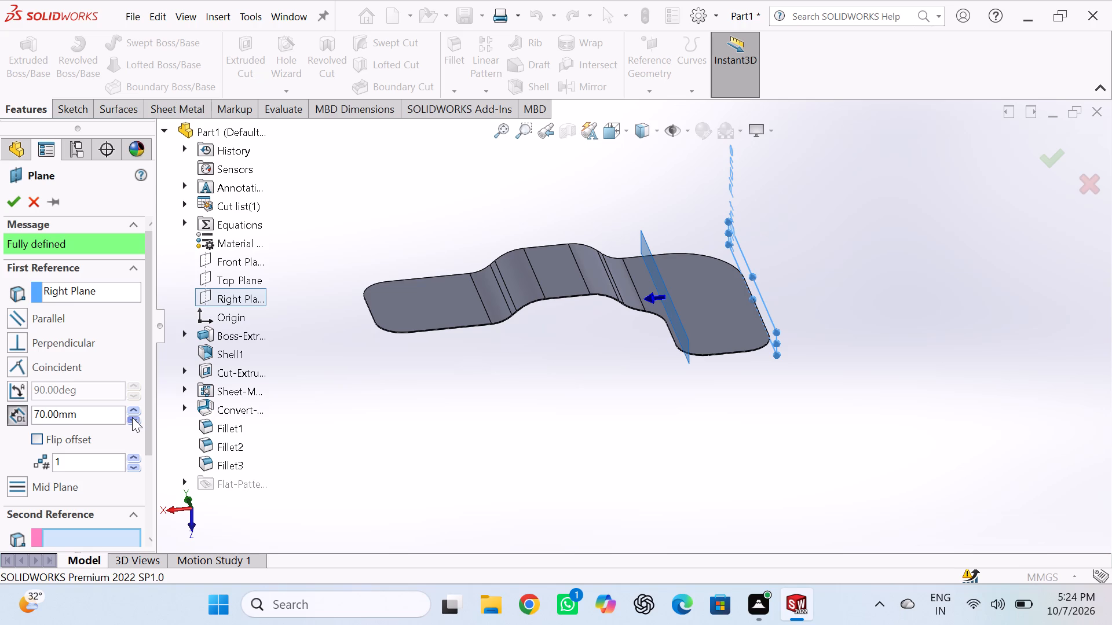
click(132, 417)
click(132, 417)
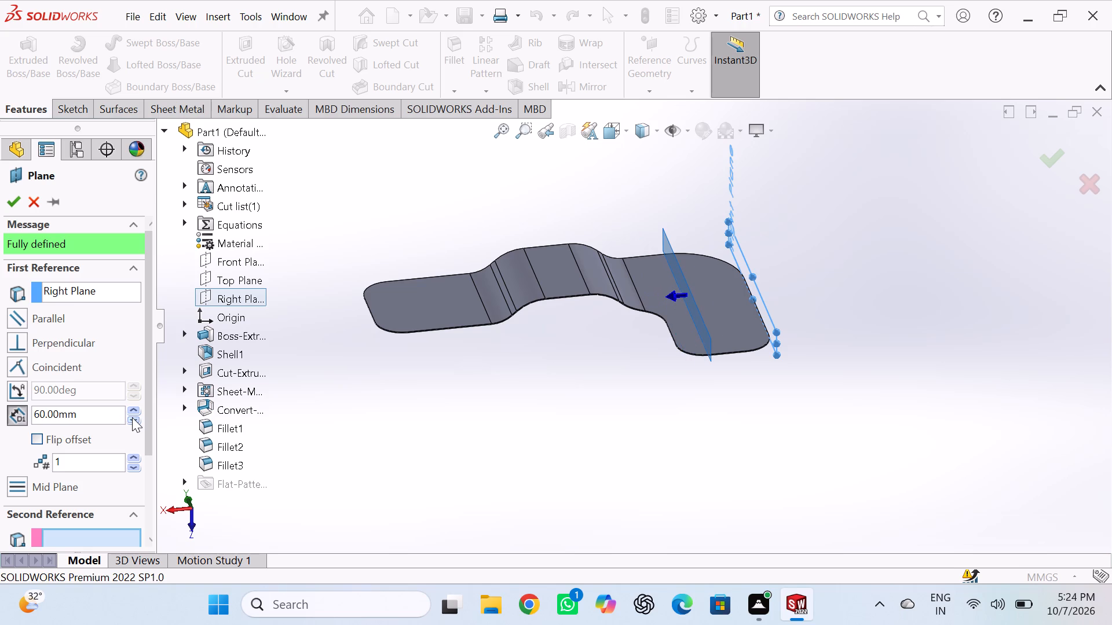
click(132, 417)
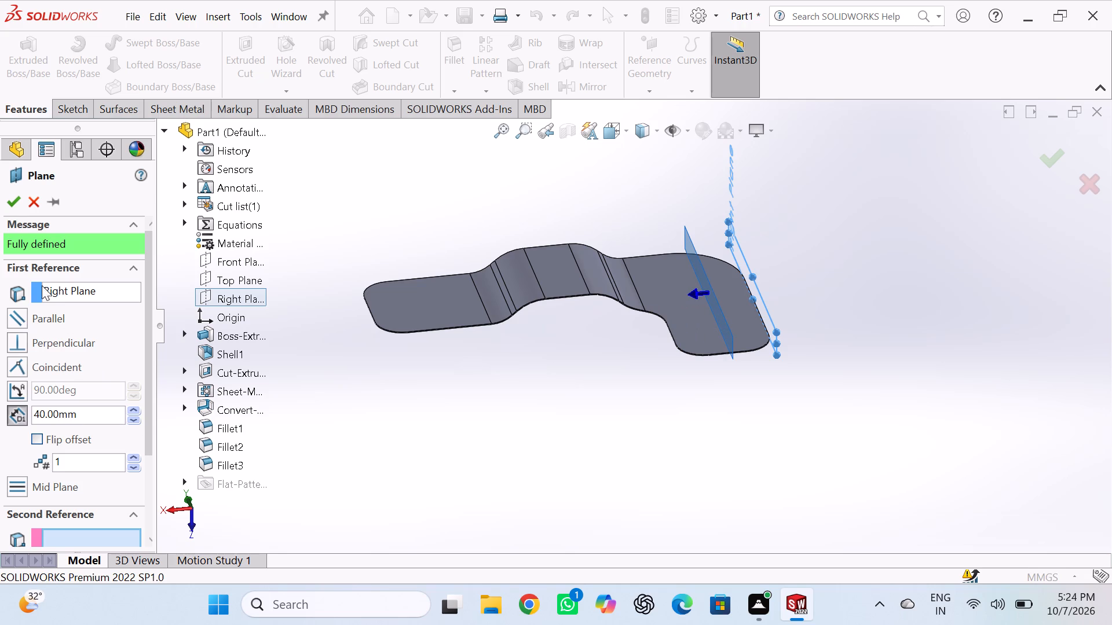
click(10, 205)
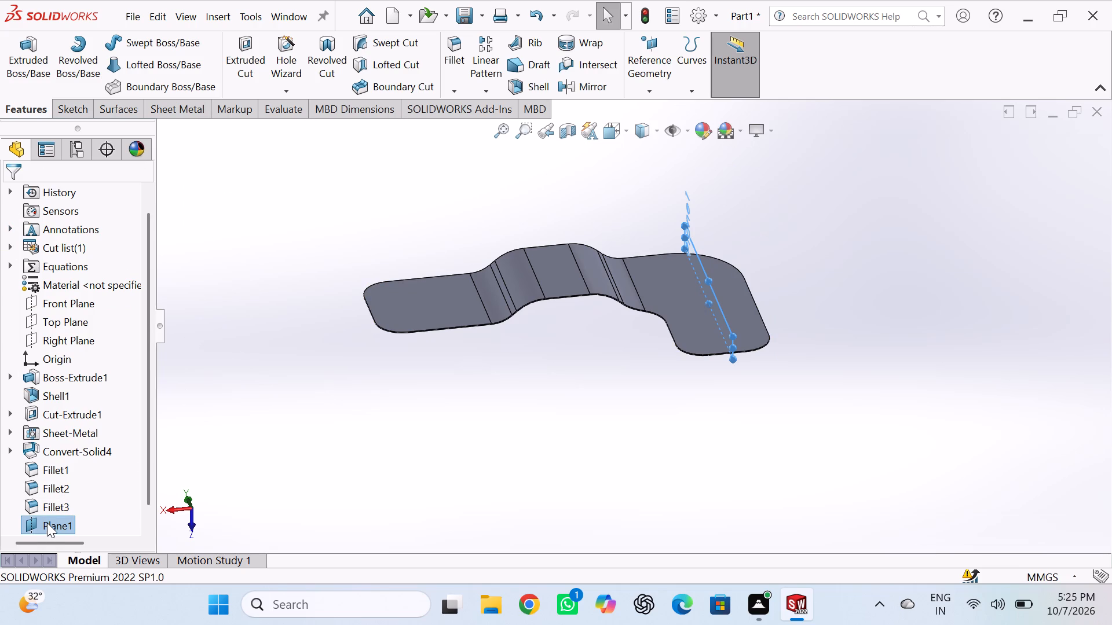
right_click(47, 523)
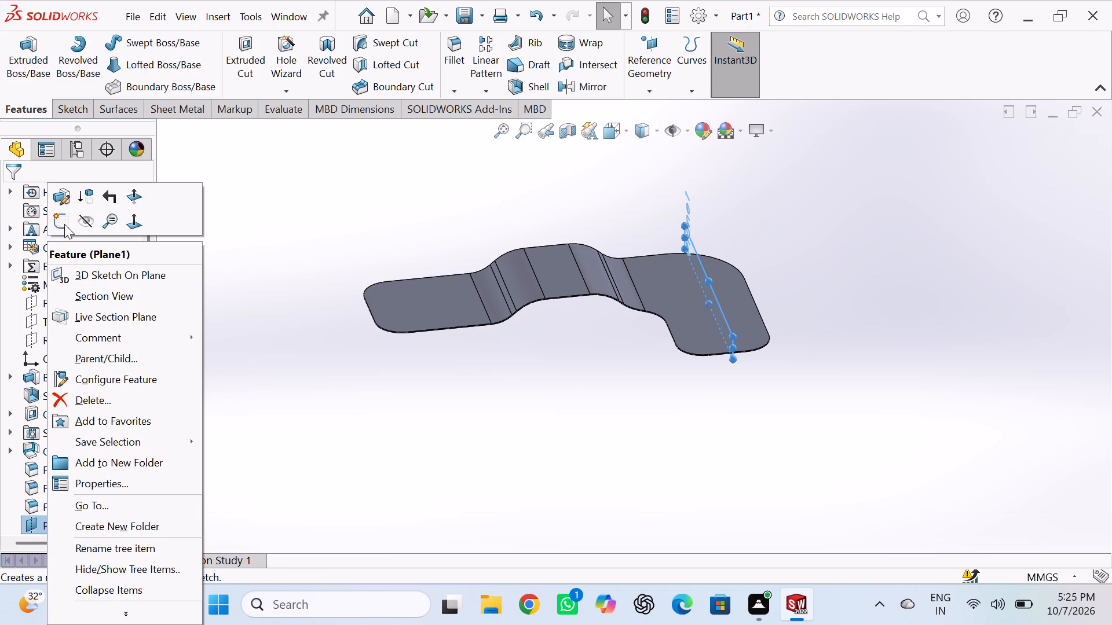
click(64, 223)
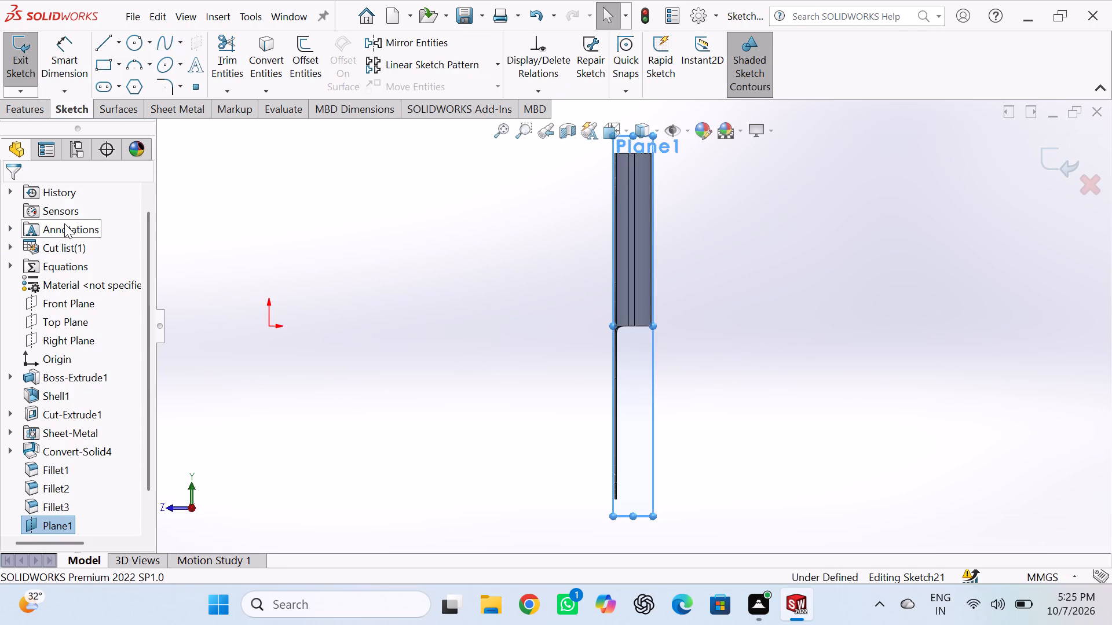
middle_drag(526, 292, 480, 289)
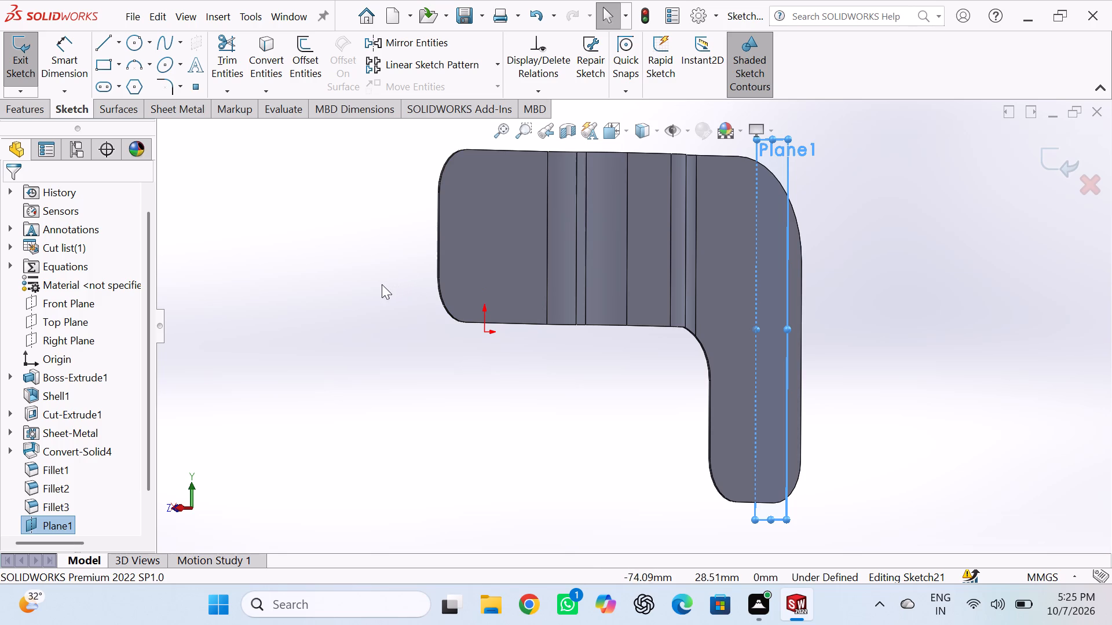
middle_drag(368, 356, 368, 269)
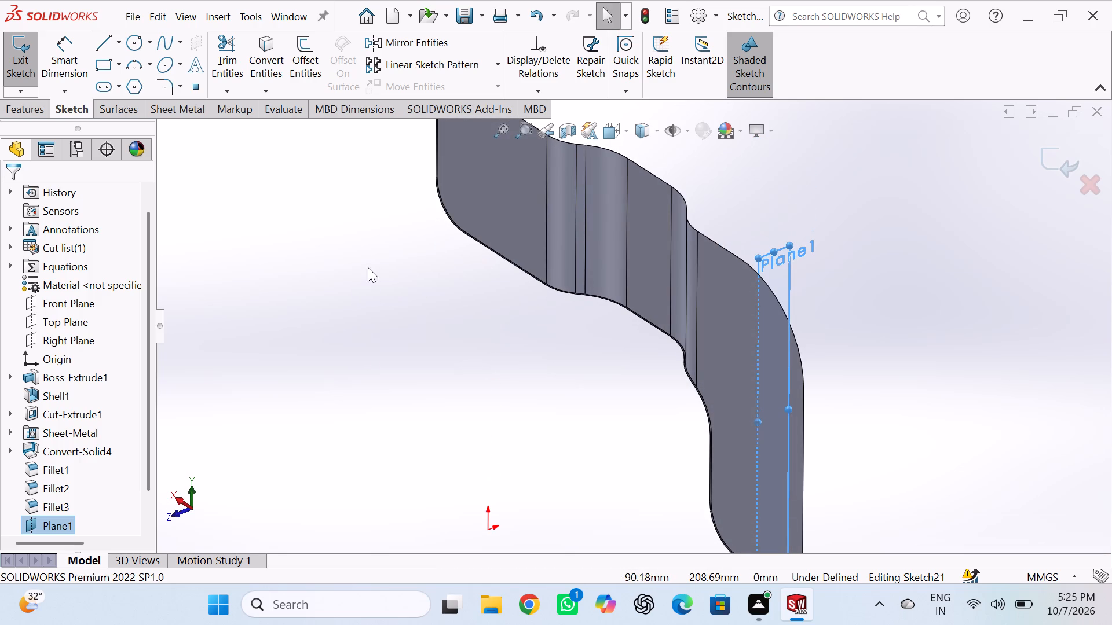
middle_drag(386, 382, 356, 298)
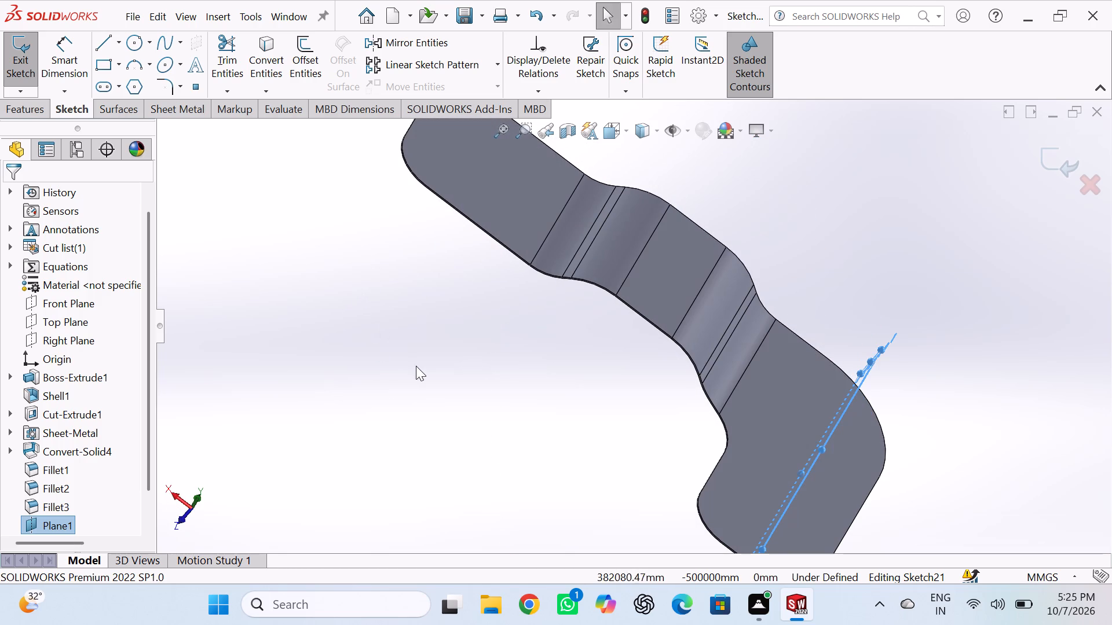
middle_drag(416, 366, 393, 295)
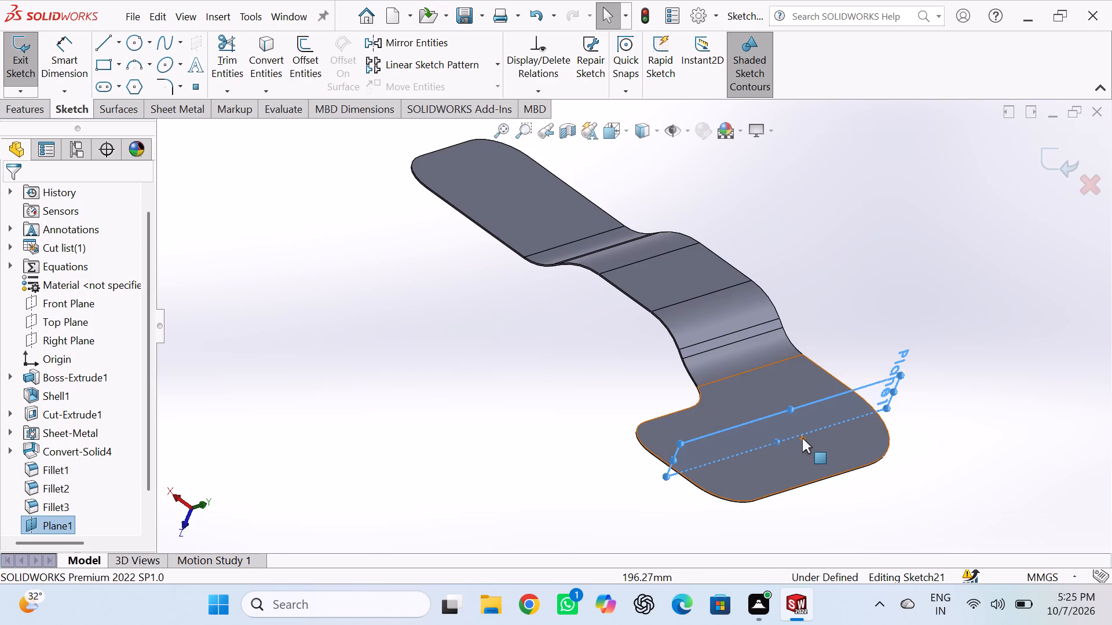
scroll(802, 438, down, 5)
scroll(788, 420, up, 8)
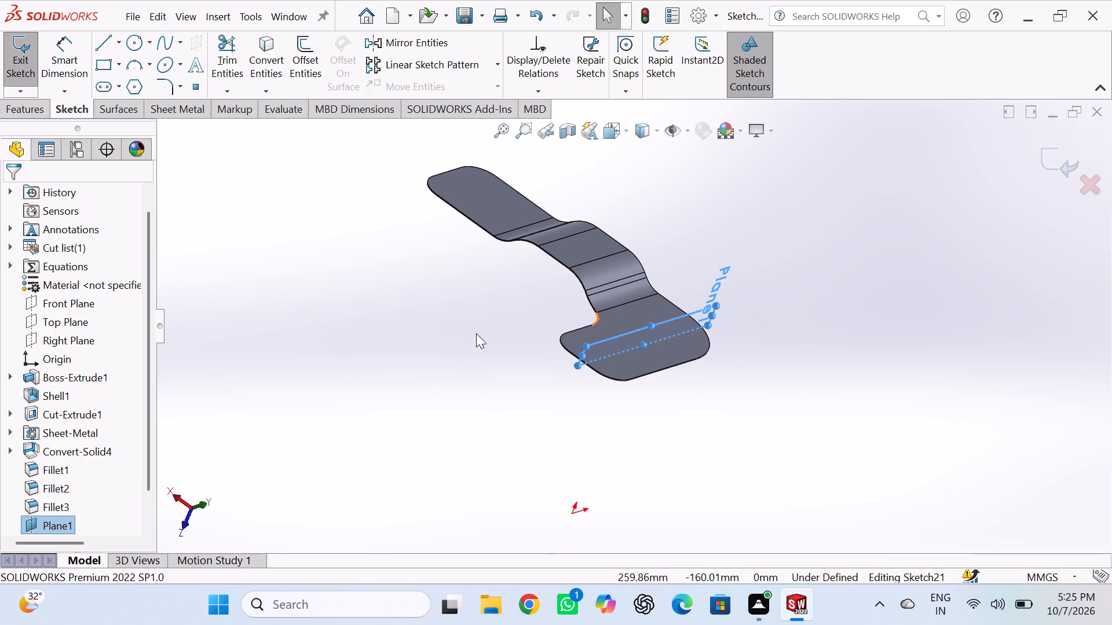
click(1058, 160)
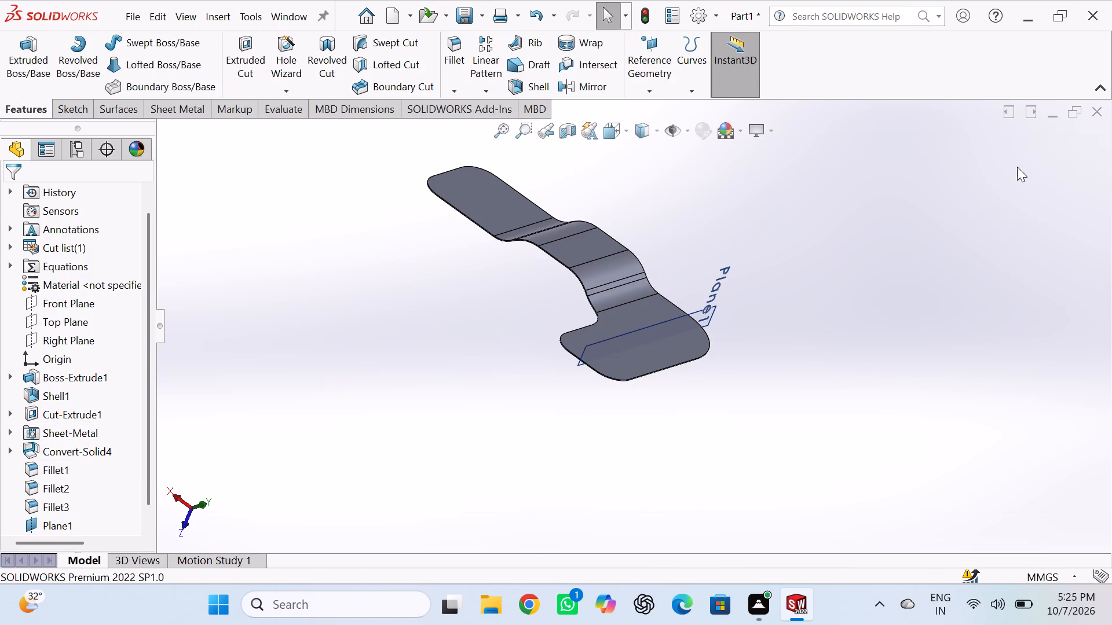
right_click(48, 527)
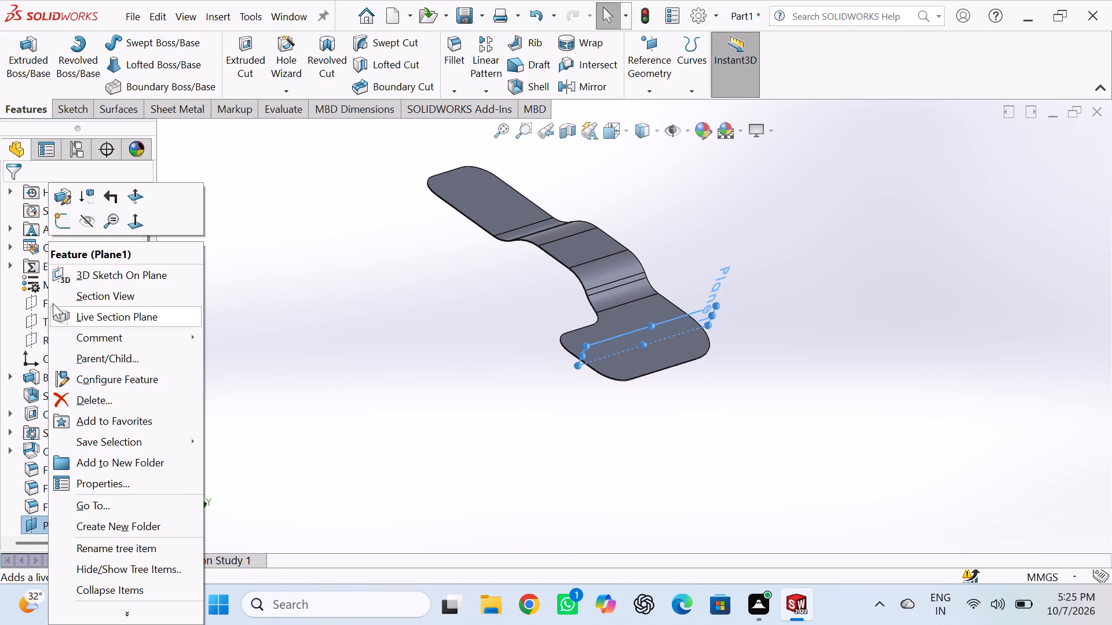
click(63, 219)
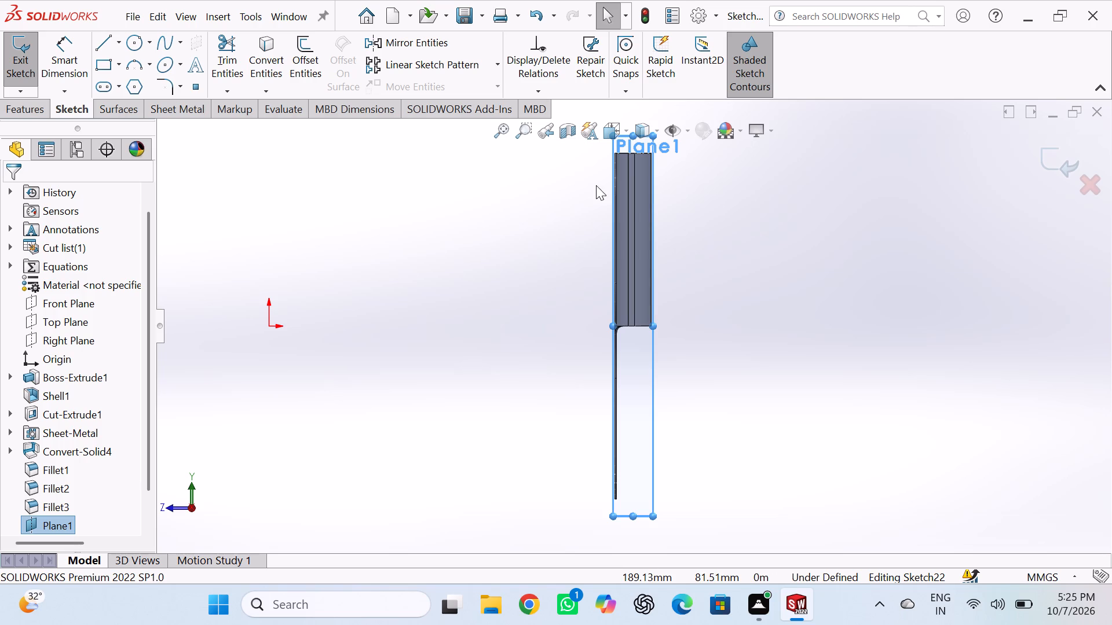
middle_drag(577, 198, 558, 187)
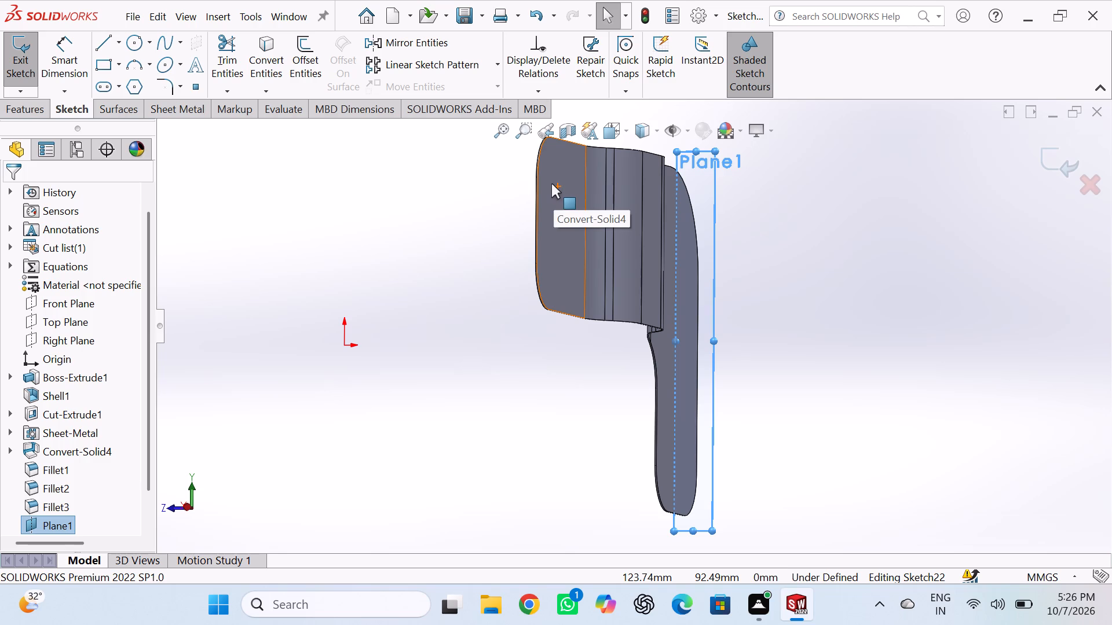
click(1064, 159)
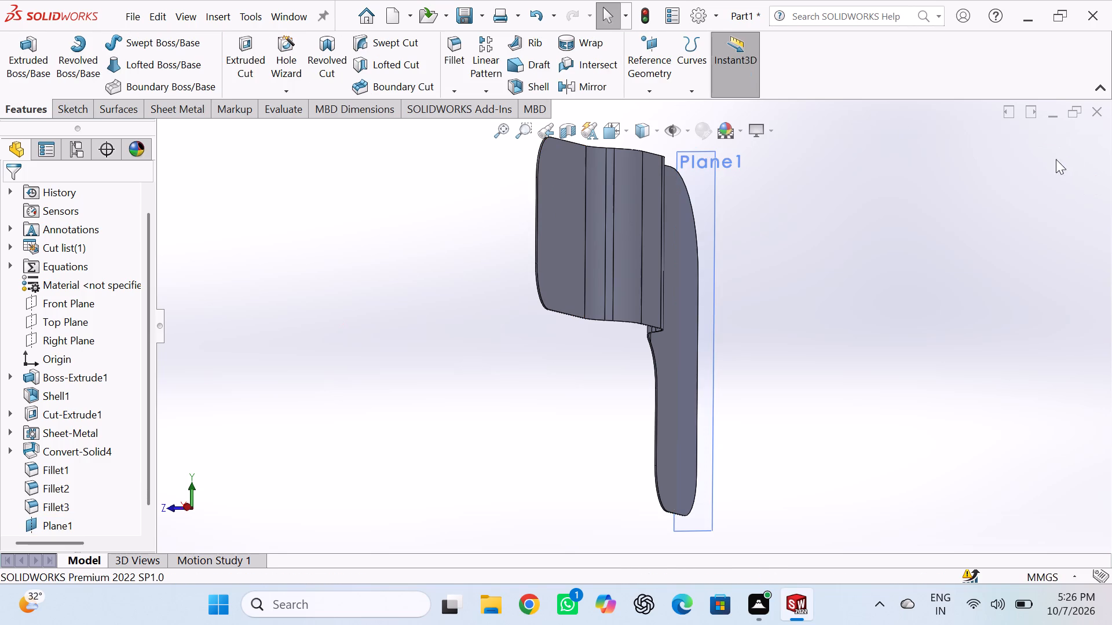
Open a new sketch on Plane1, the offset plane crossing the L's short leg.
right_click(58, 524)
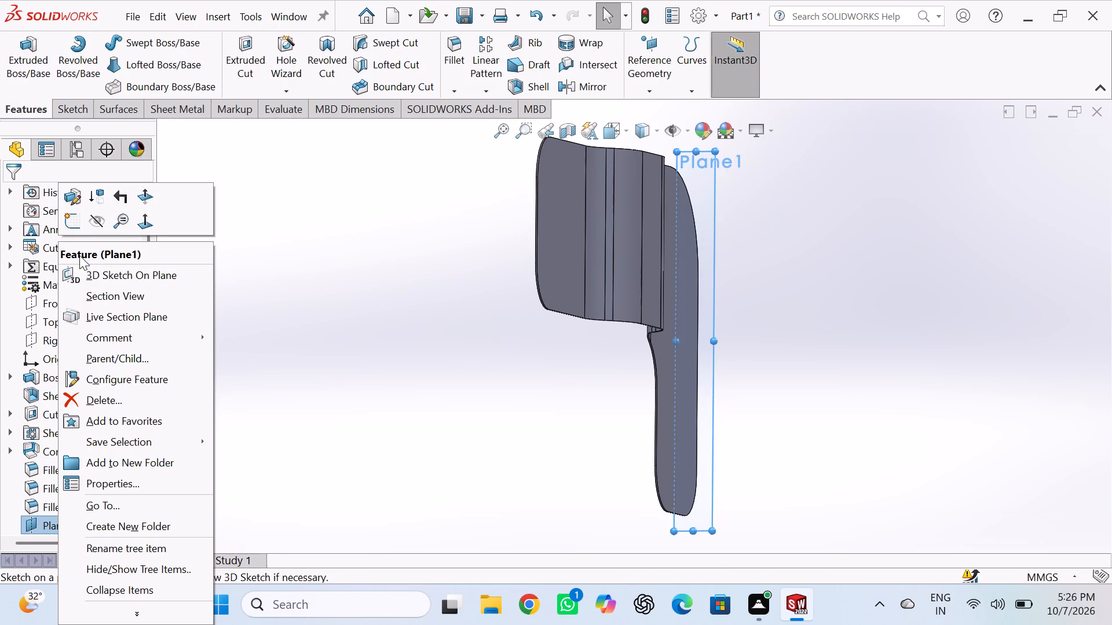
click(64, 224)
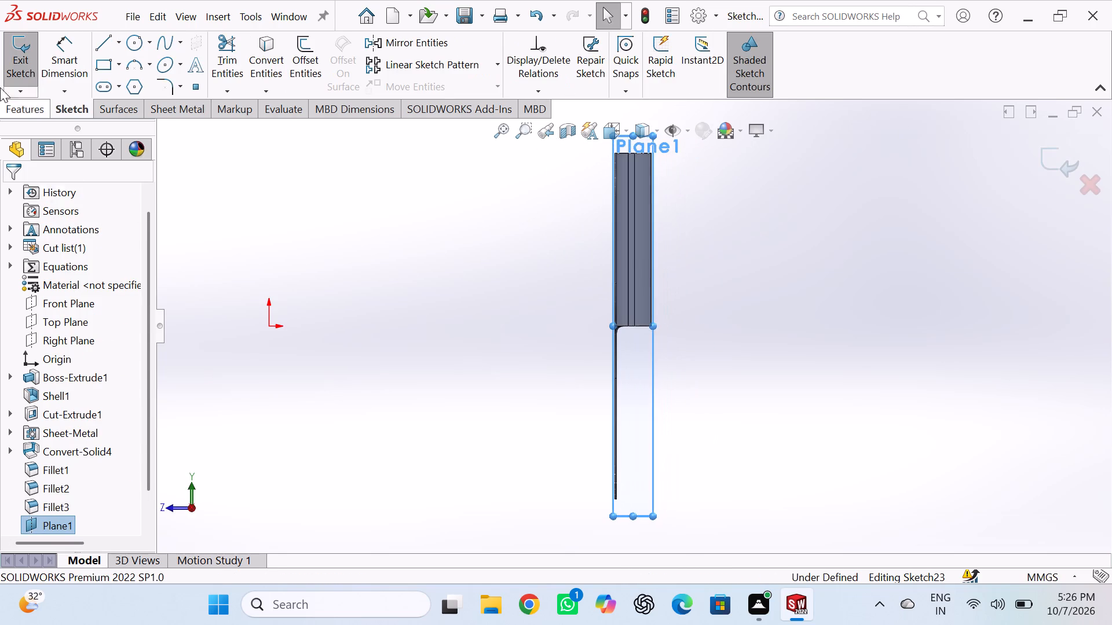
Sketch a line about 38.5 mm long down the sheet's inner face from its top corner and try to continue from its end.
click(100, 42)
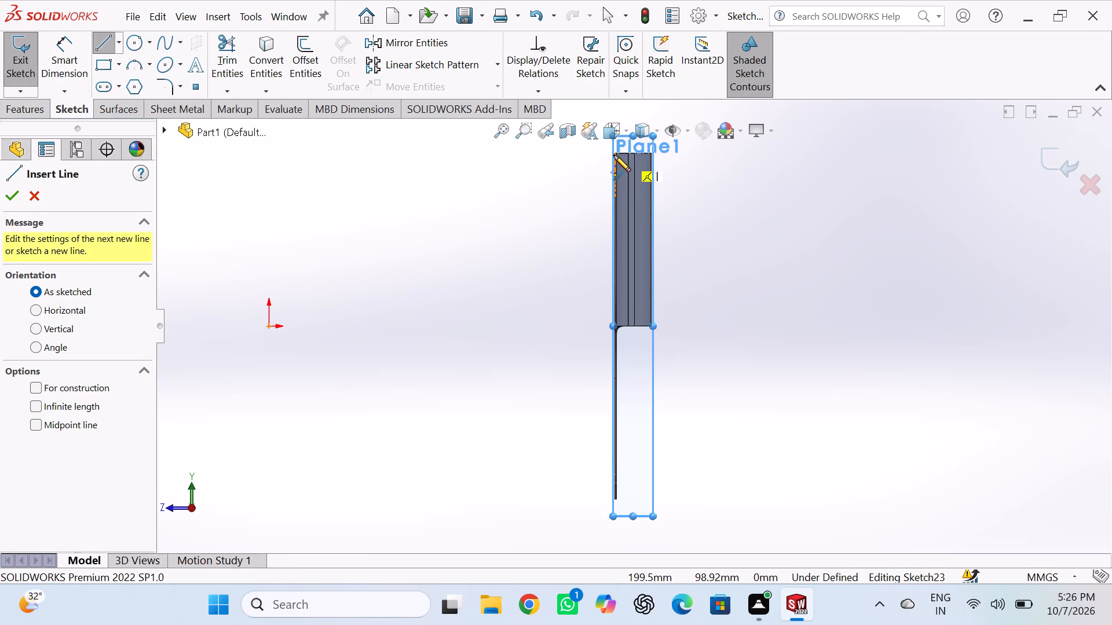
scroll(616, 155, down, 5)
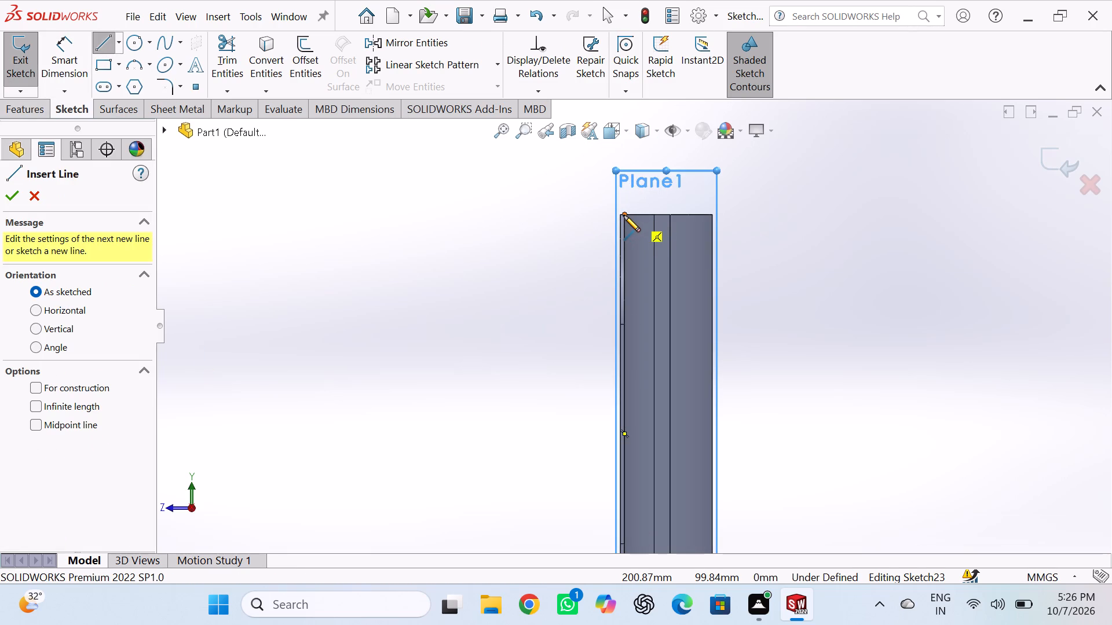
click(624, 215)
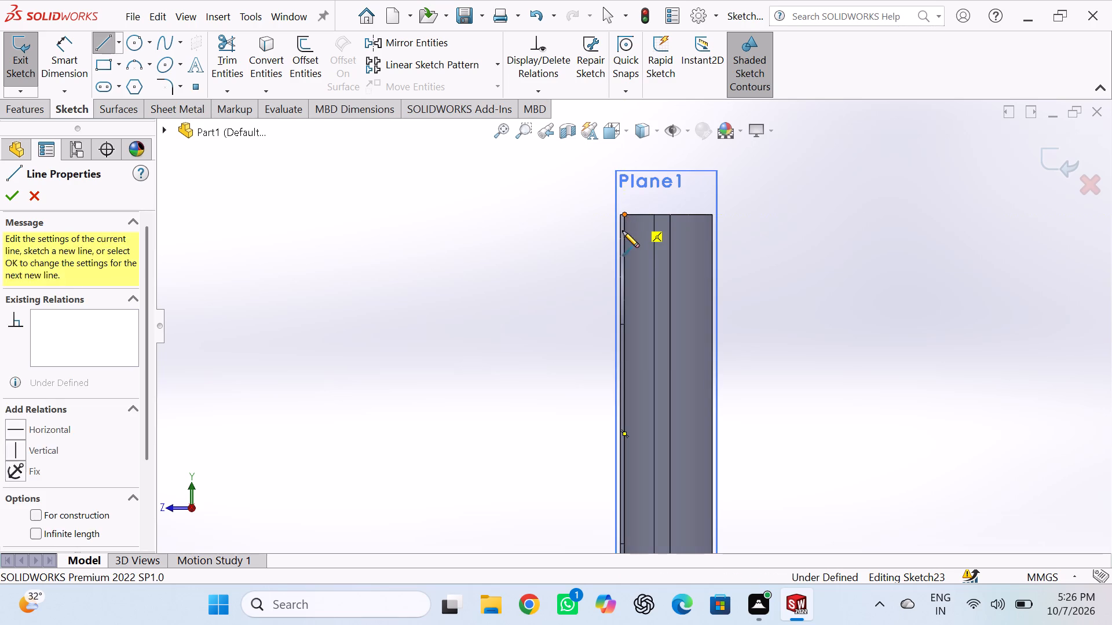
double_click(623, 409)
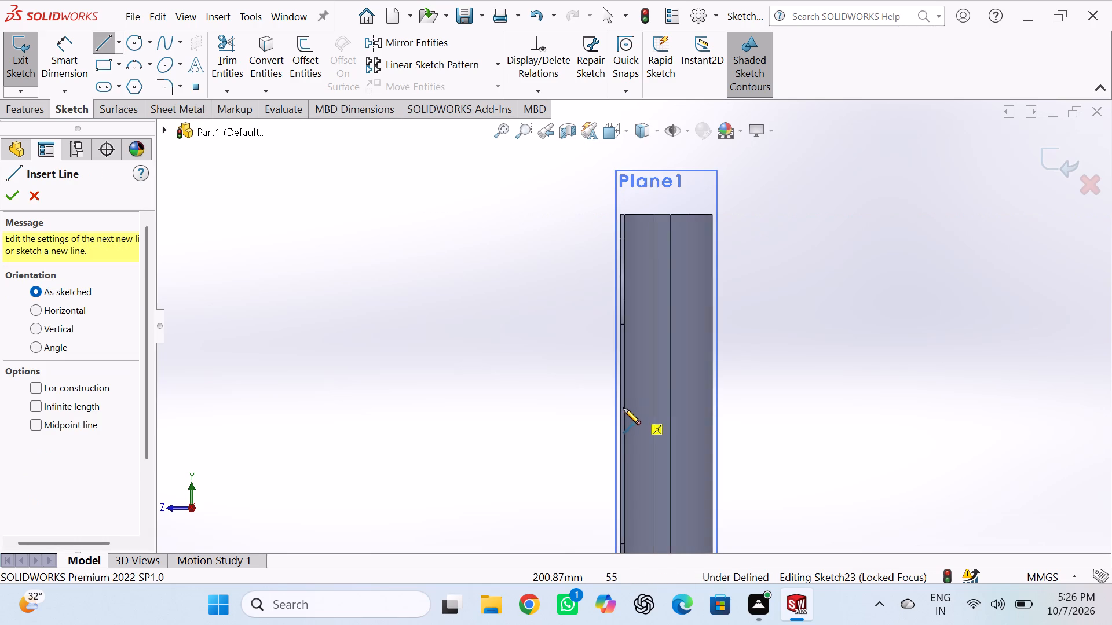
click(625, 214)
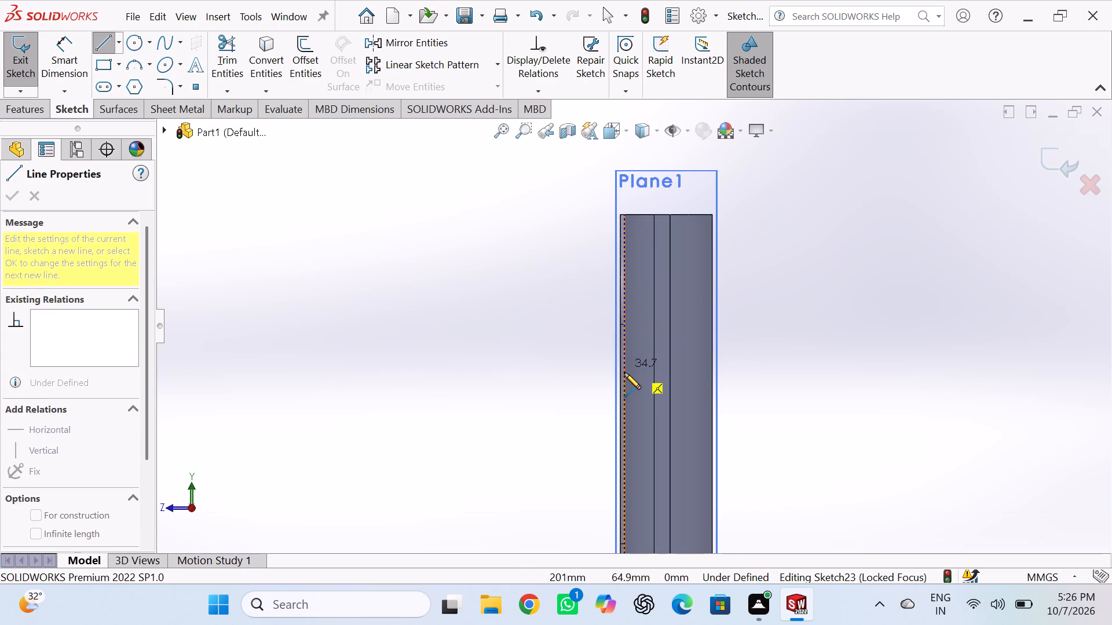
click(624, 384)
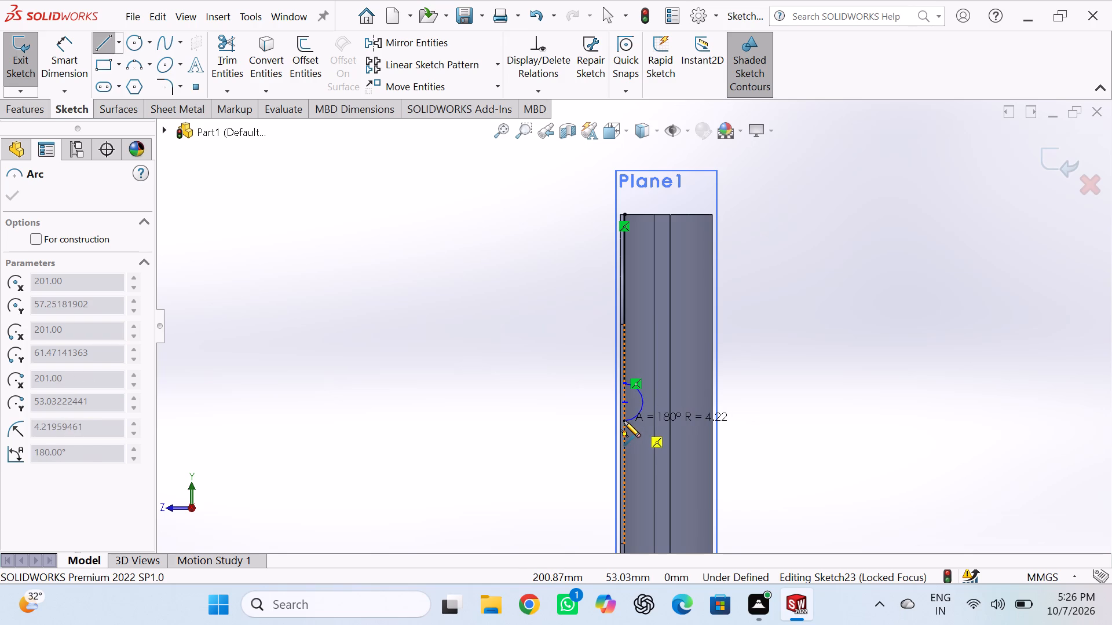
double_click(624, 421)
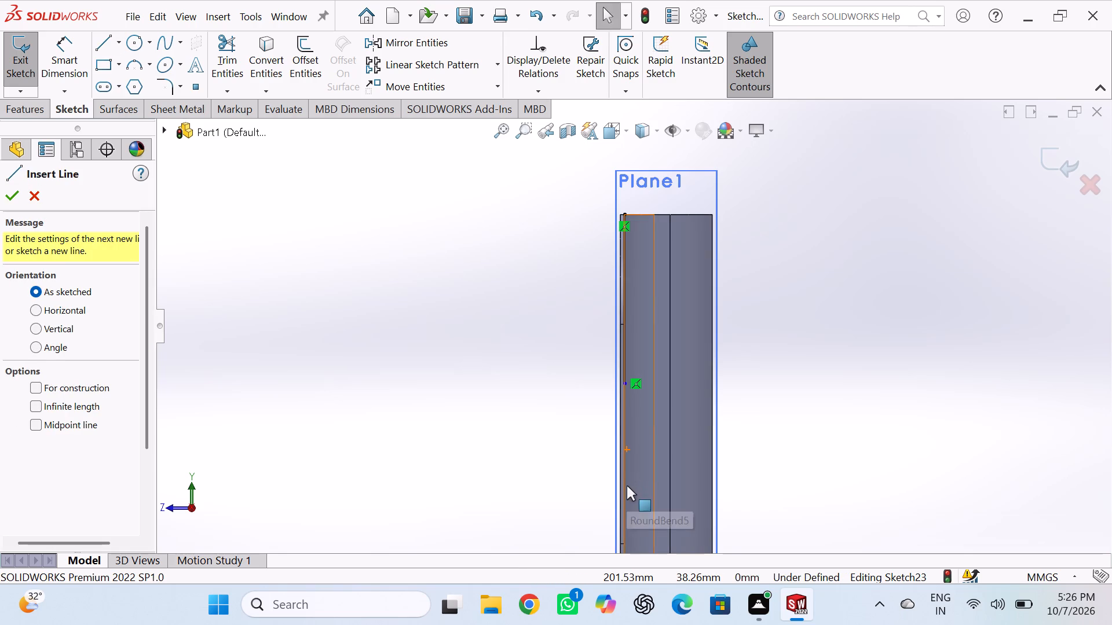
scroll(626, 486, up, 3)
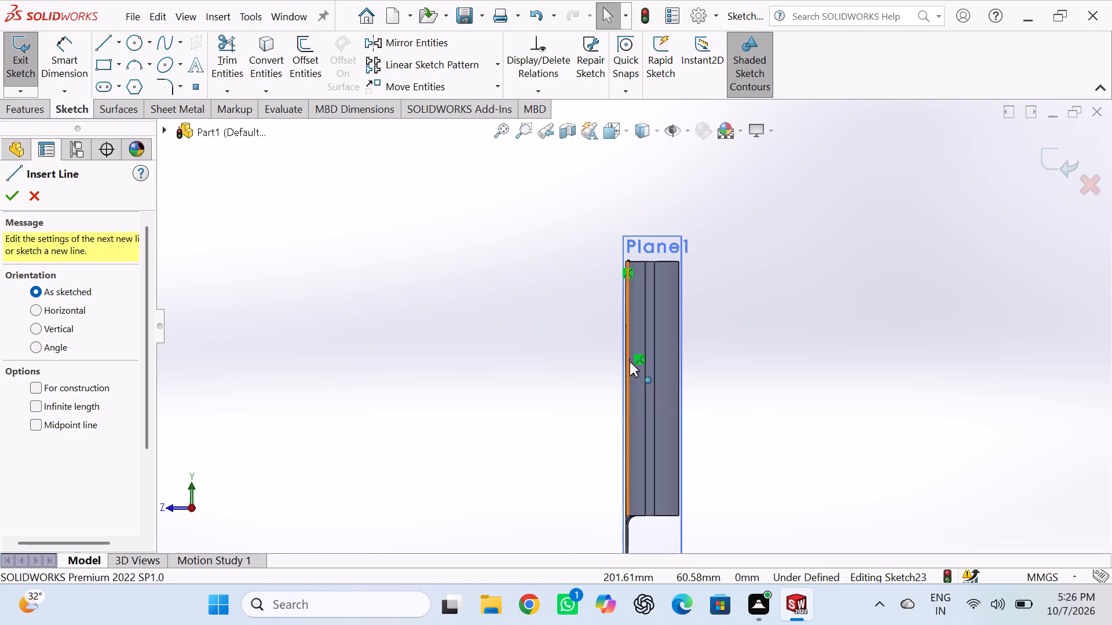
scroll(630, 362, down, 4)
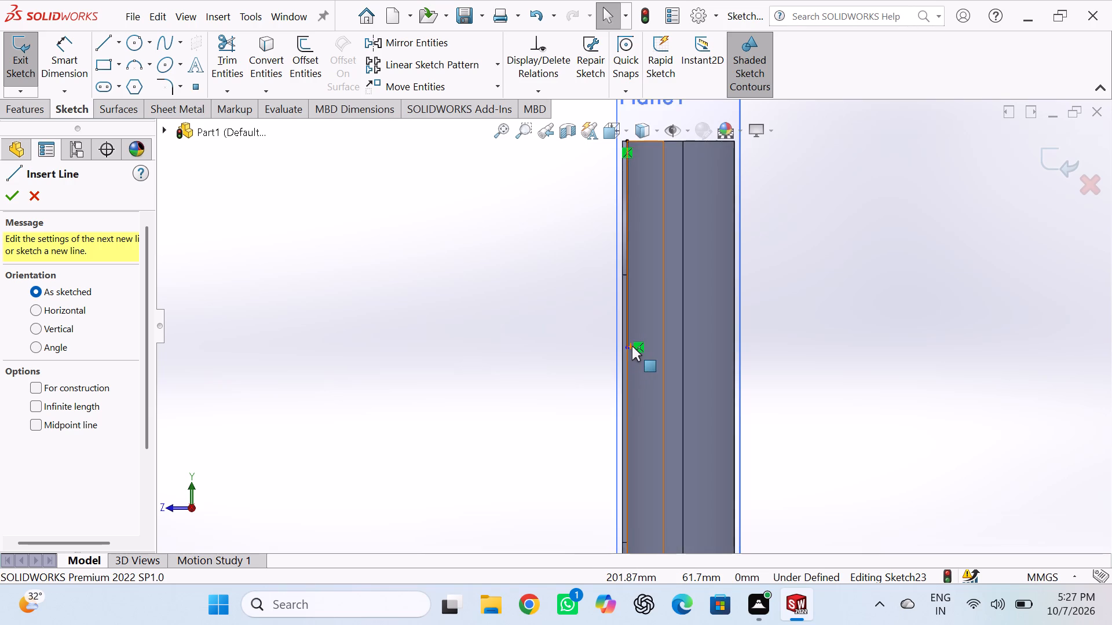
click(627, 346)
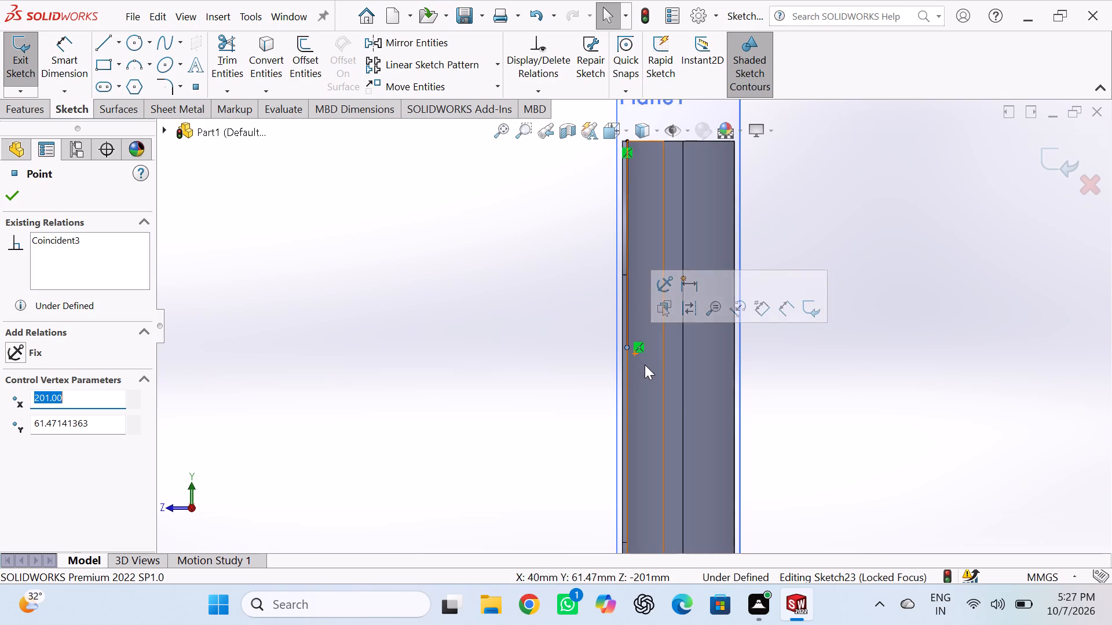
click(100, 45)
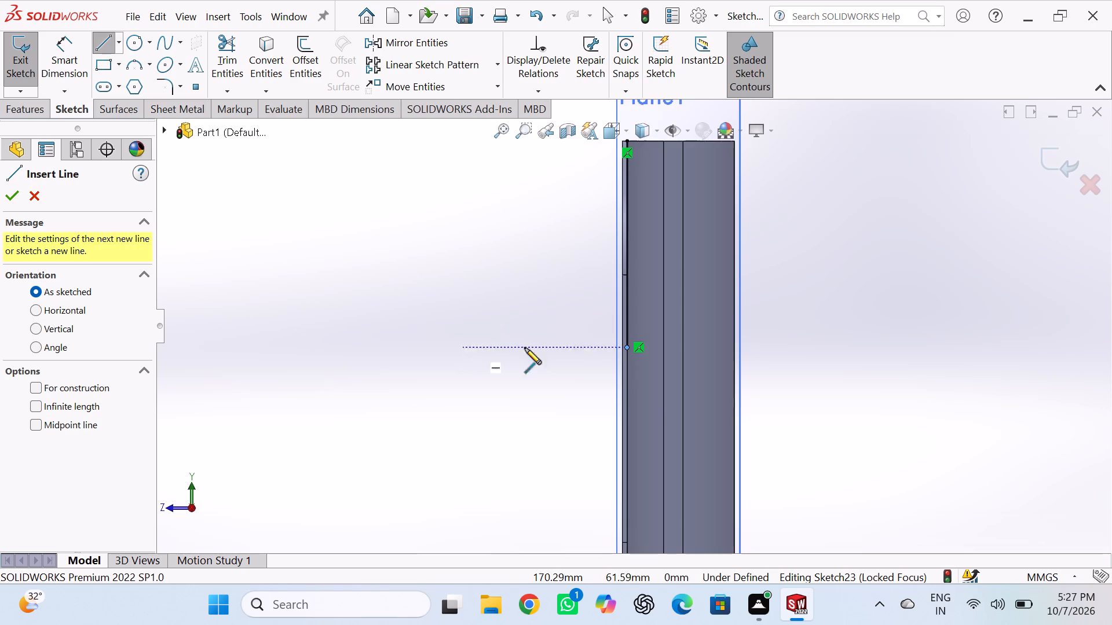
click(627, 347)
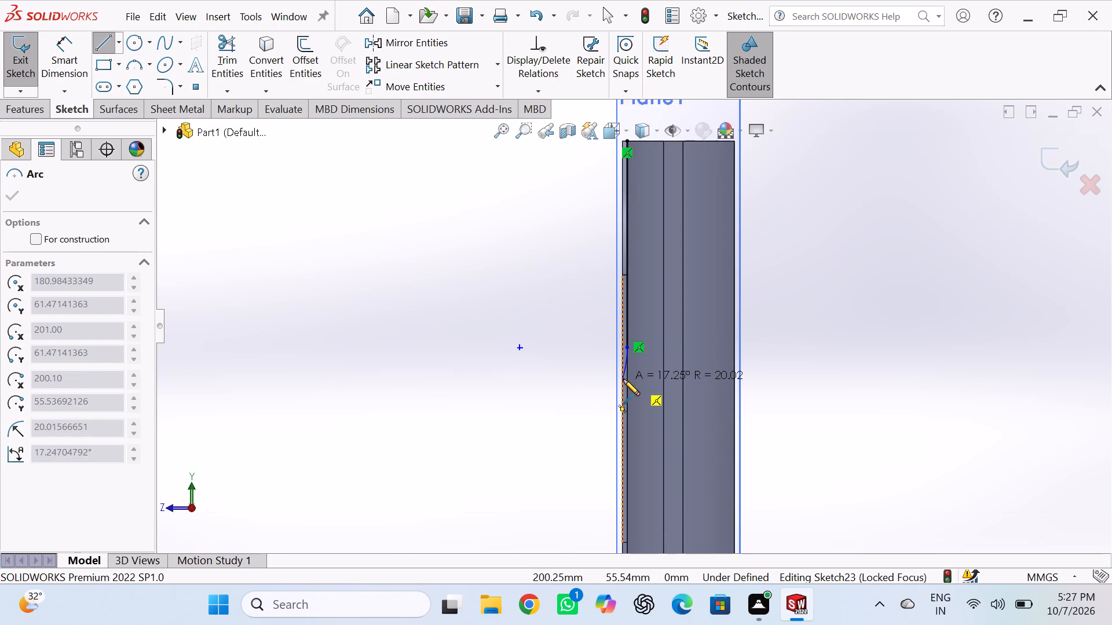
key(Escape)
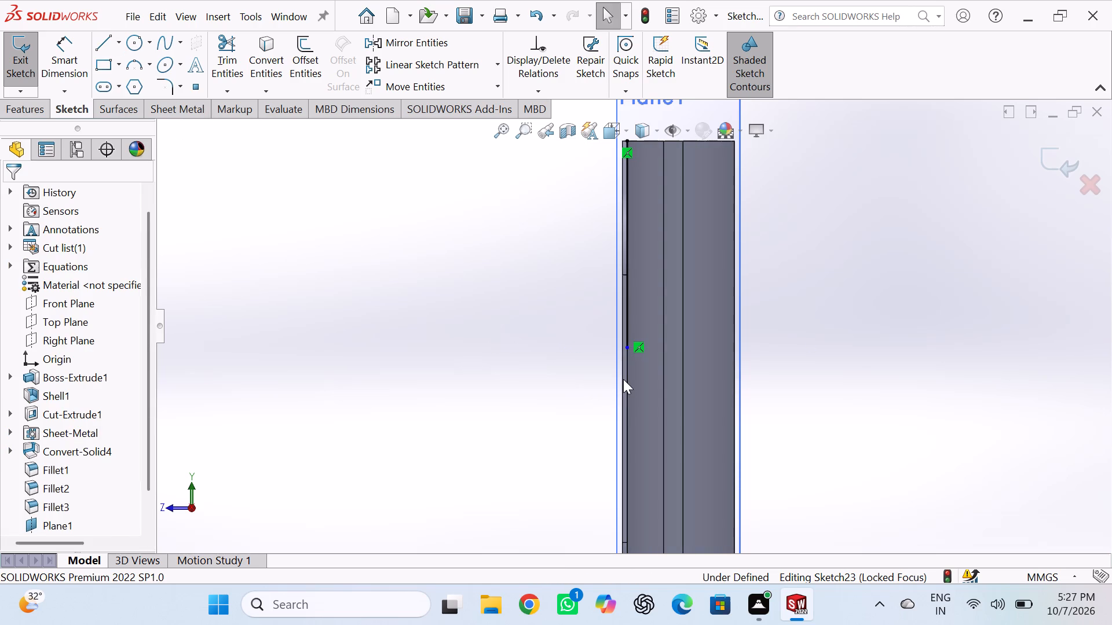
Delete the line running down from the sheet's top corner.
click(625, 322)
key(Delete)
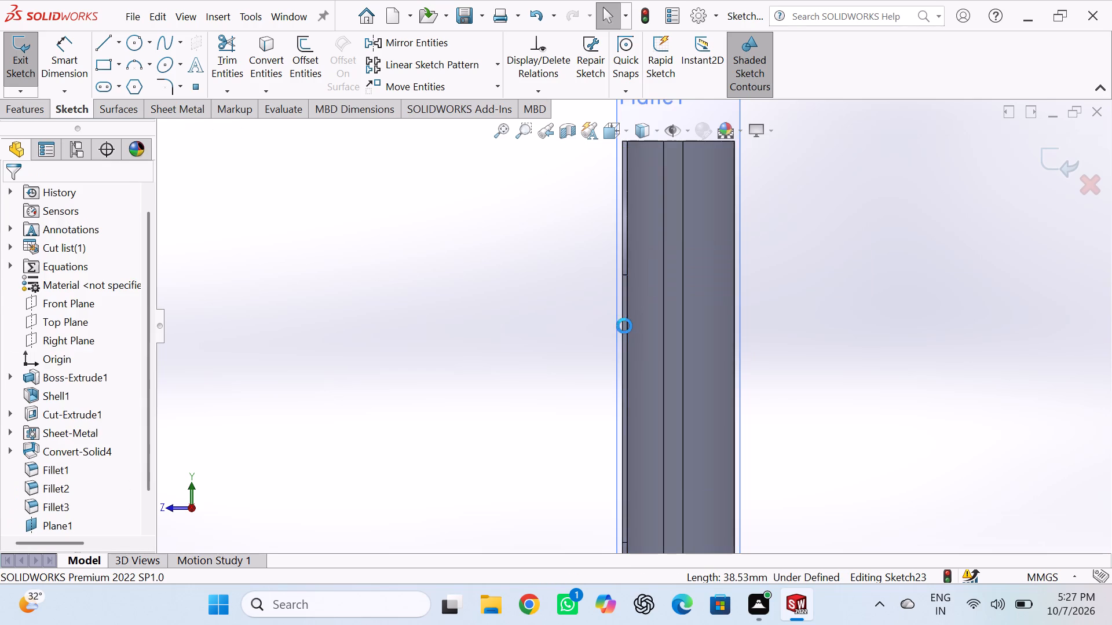
Sketch a 25 mm vertical line down the sheet's inner face, starting at its top corner.
click(104, 46)
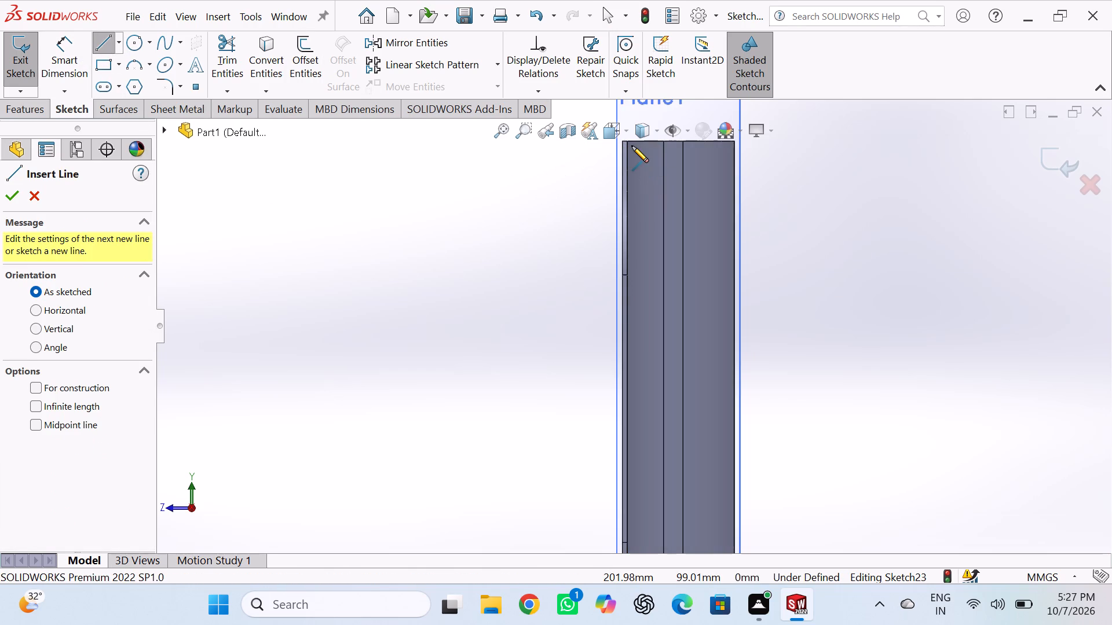
click(628, 143)
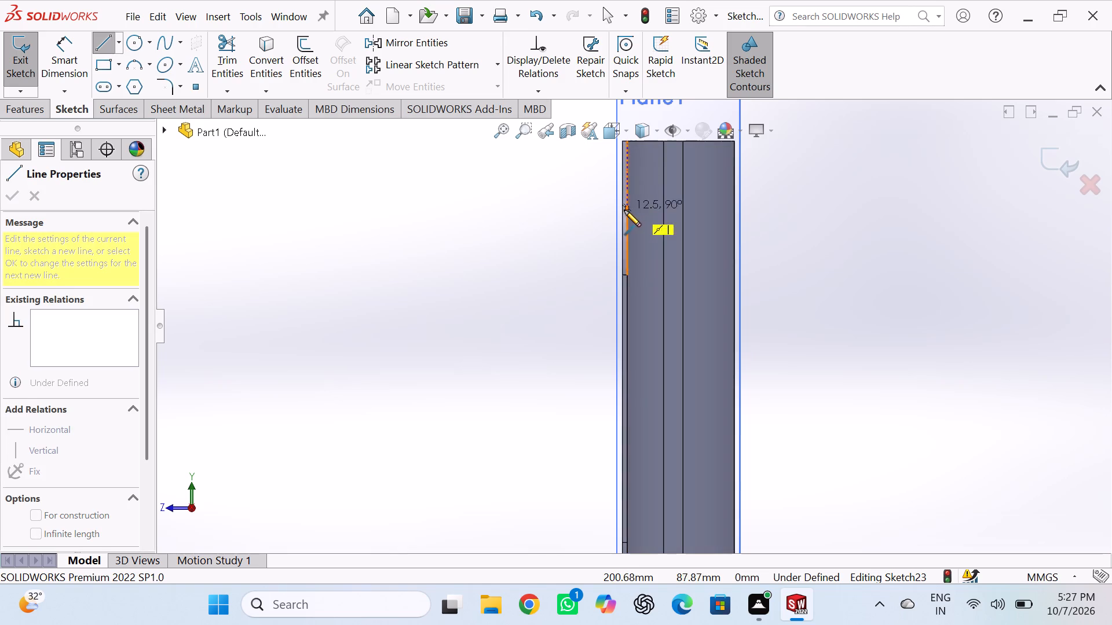
click(627, 275)
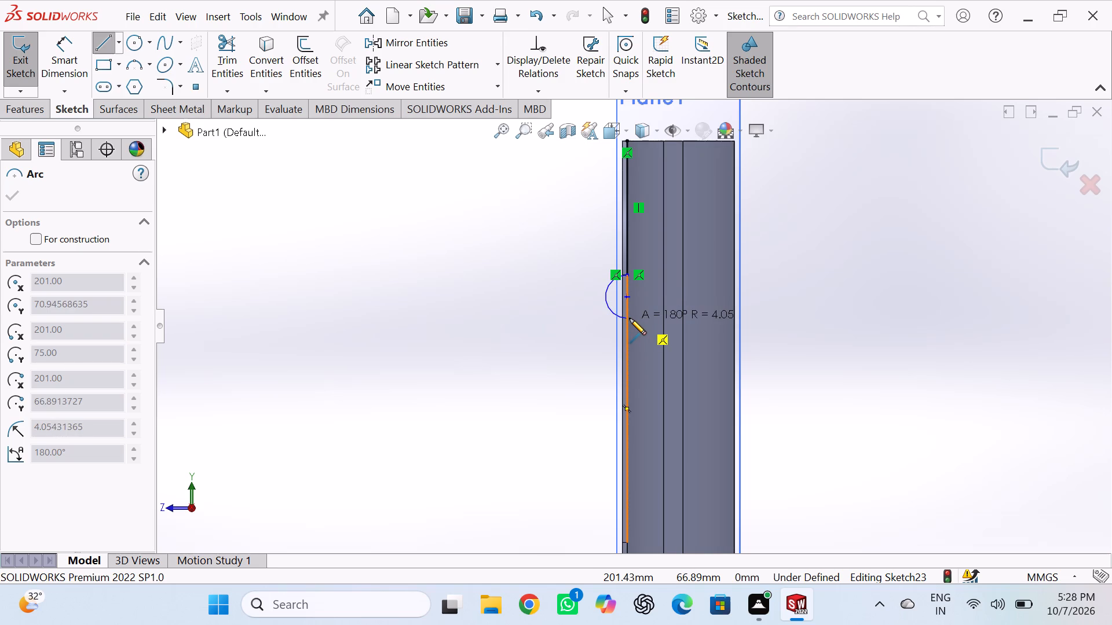
key(Escape)
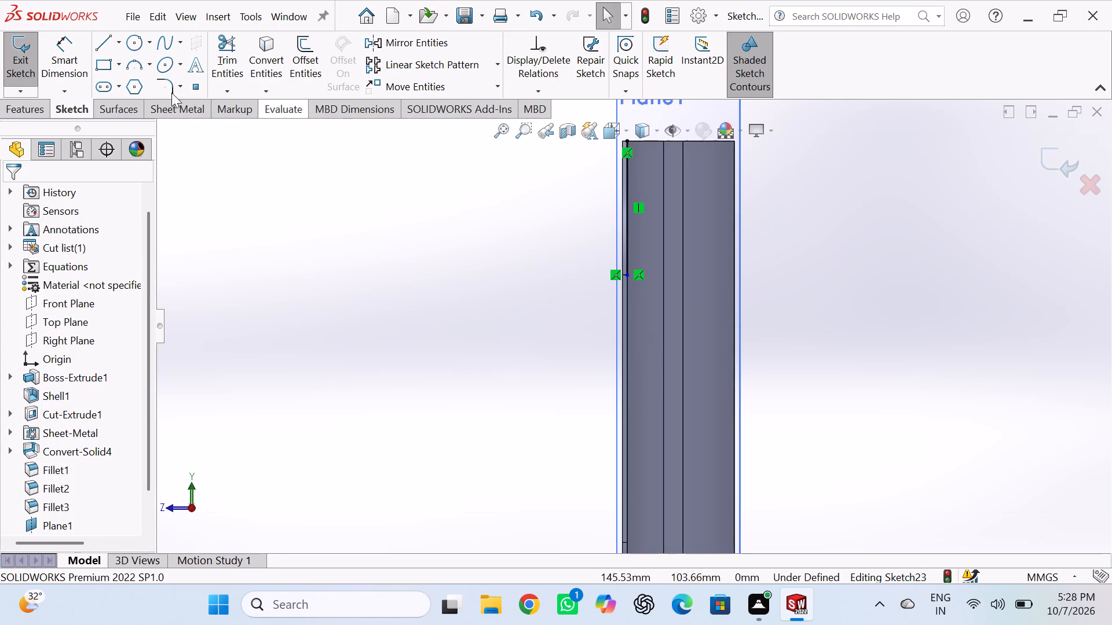
Sketch a three-point semicircular arc of about 3.4 mm radius from the vertical line's lower end, bulging away from the sheet.
click(137, 61)
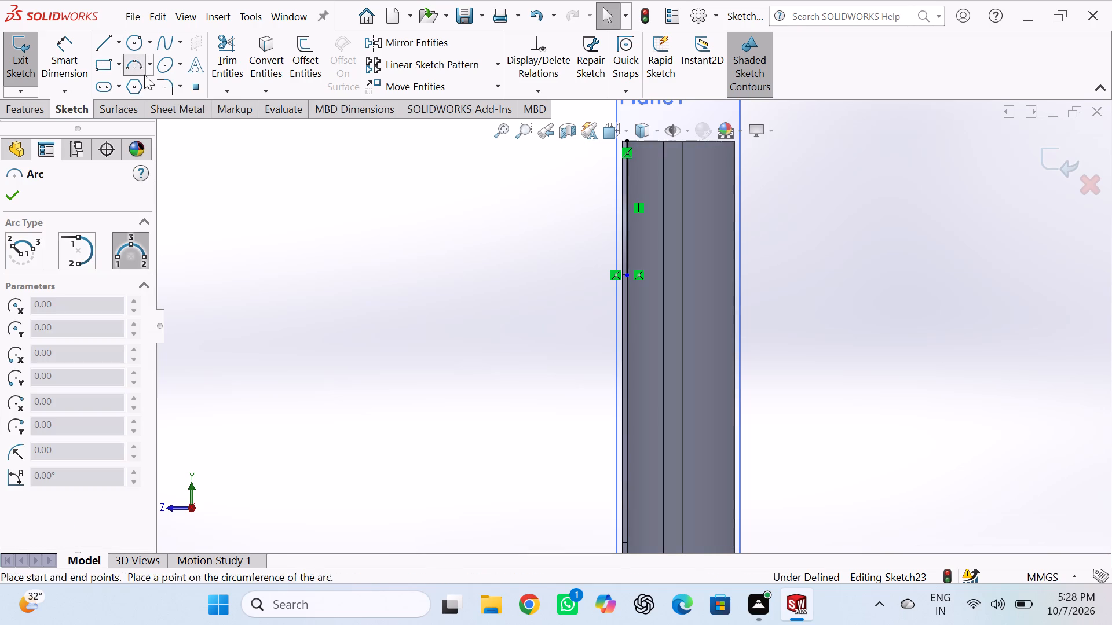
click(626, 276)
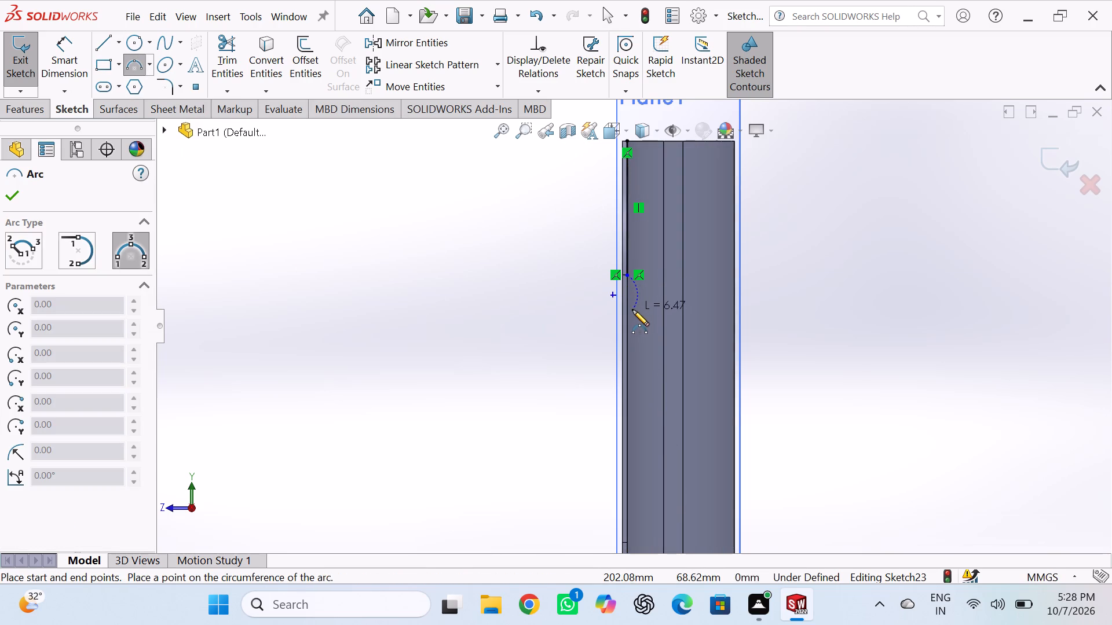
click(628, 311)
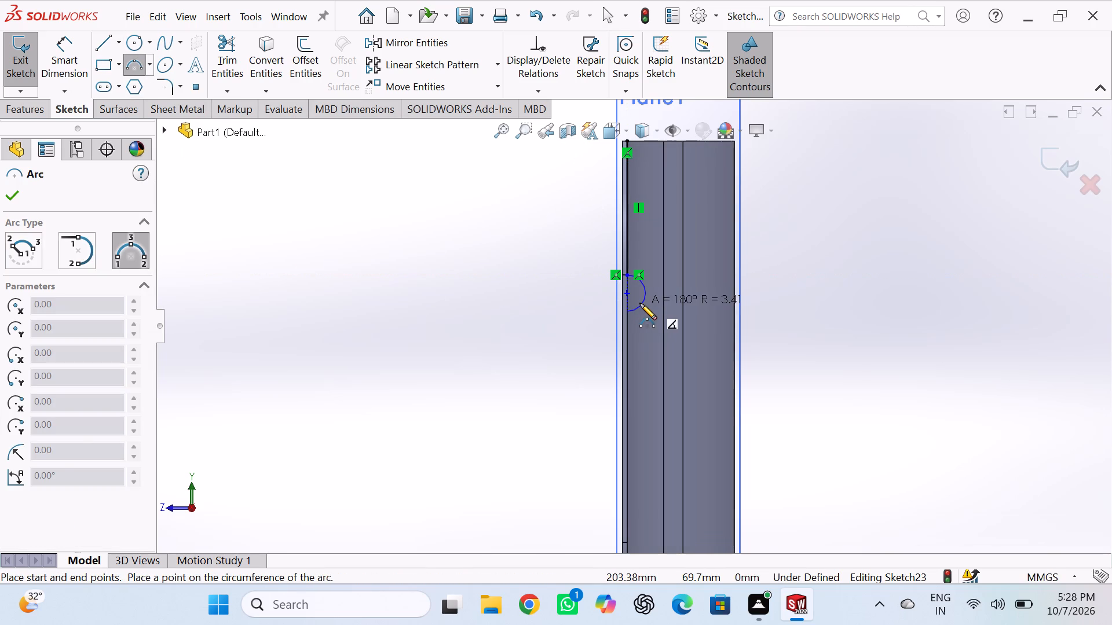
click(640, 303)
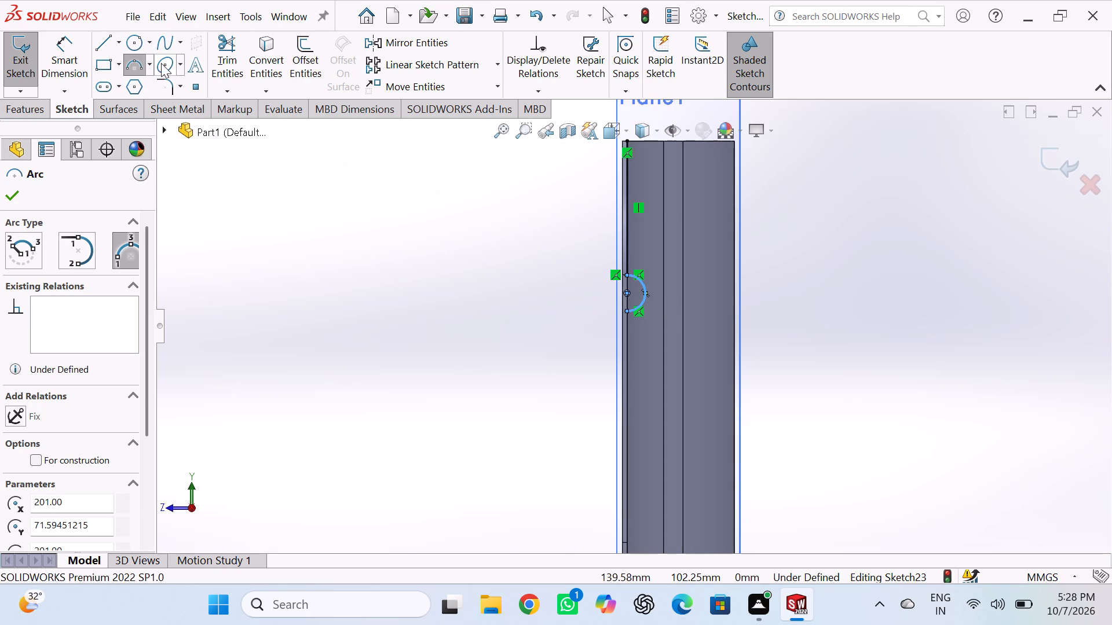
Sketch a vertical line about 68 mm long from the arc's lower end down to the corner at the stepped arm's bottom edge.
click(100, 45)
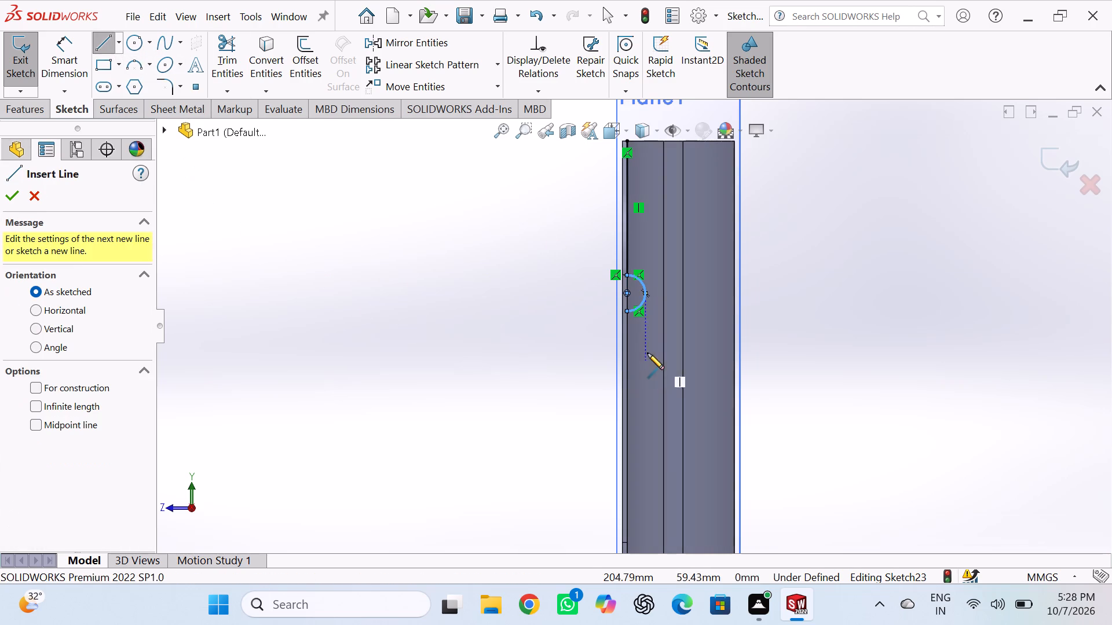
click(625, 311)
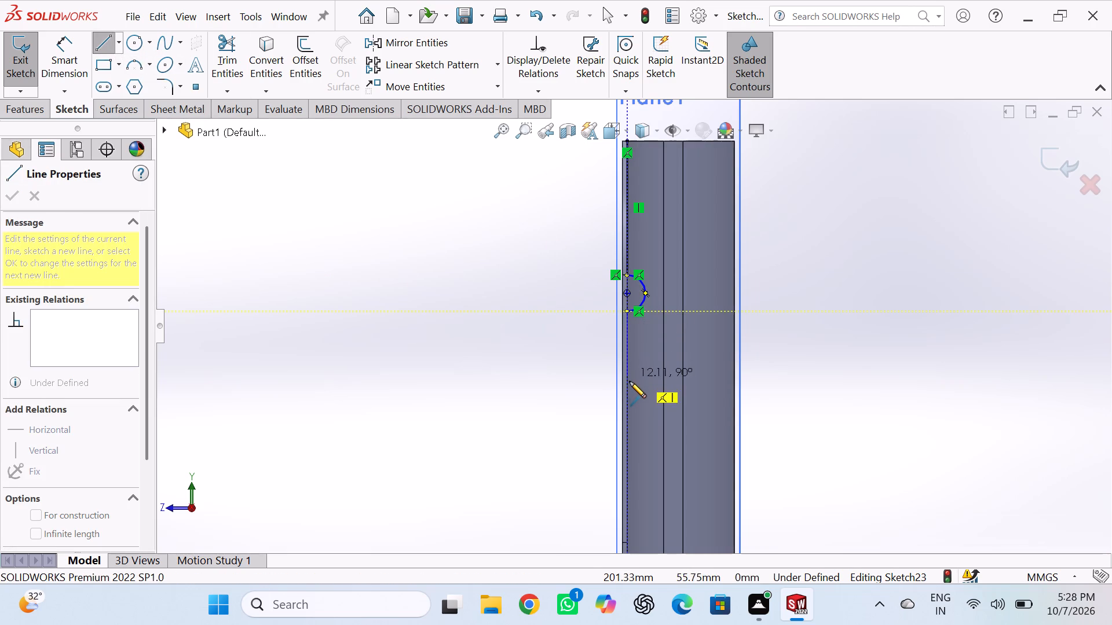
scroll(630, 381, up, 5)
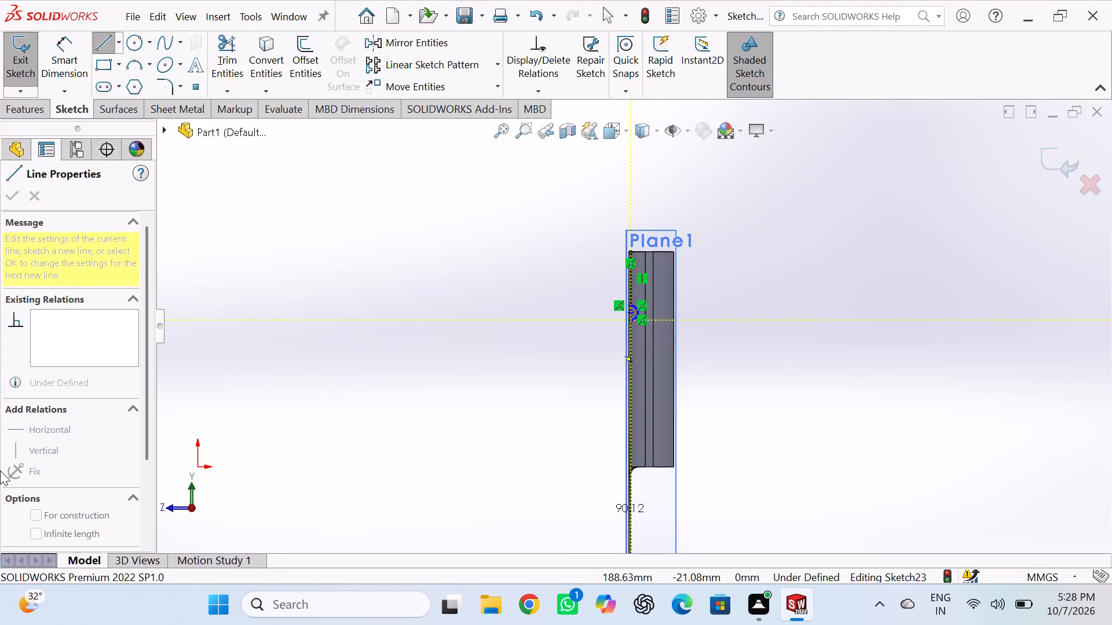
scroll(6, 524, up, 6)
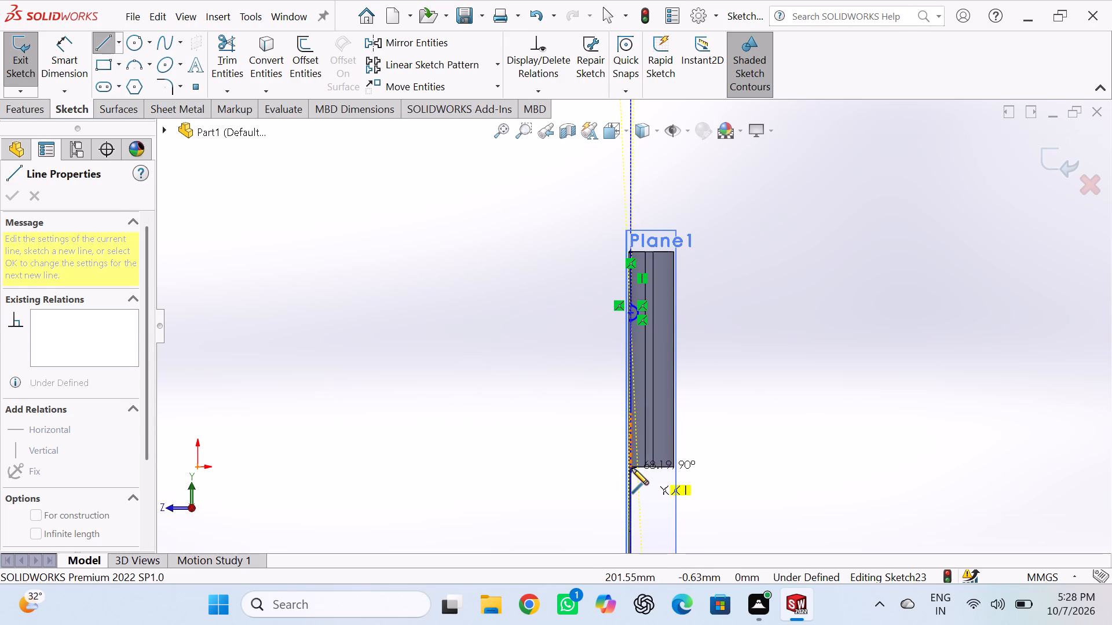
scroll(631, 467, down, 6)
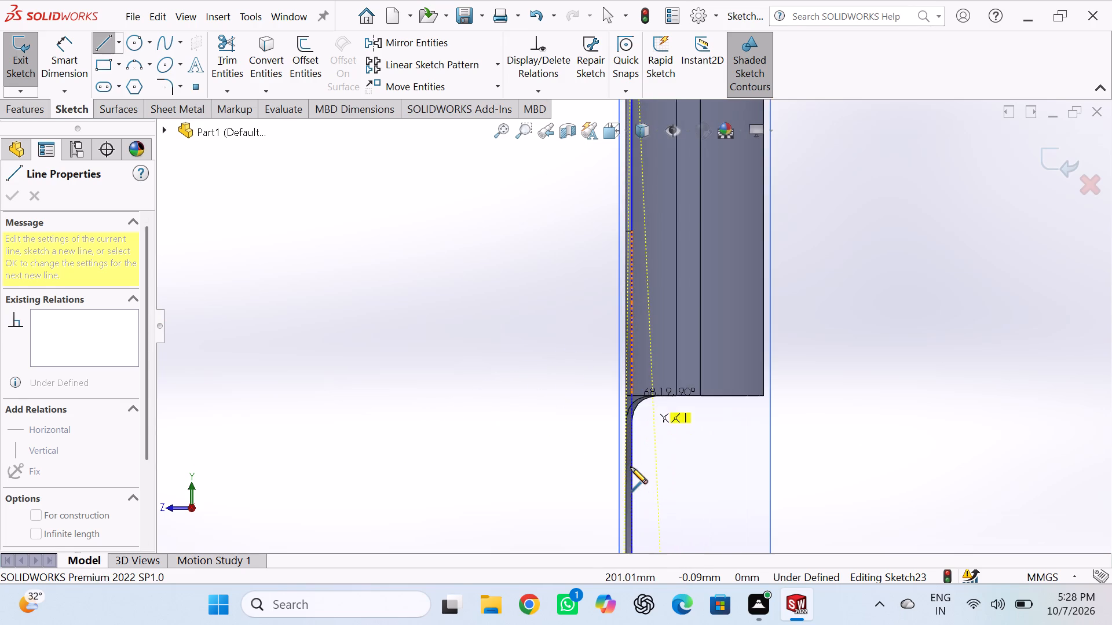
click(631, 395)
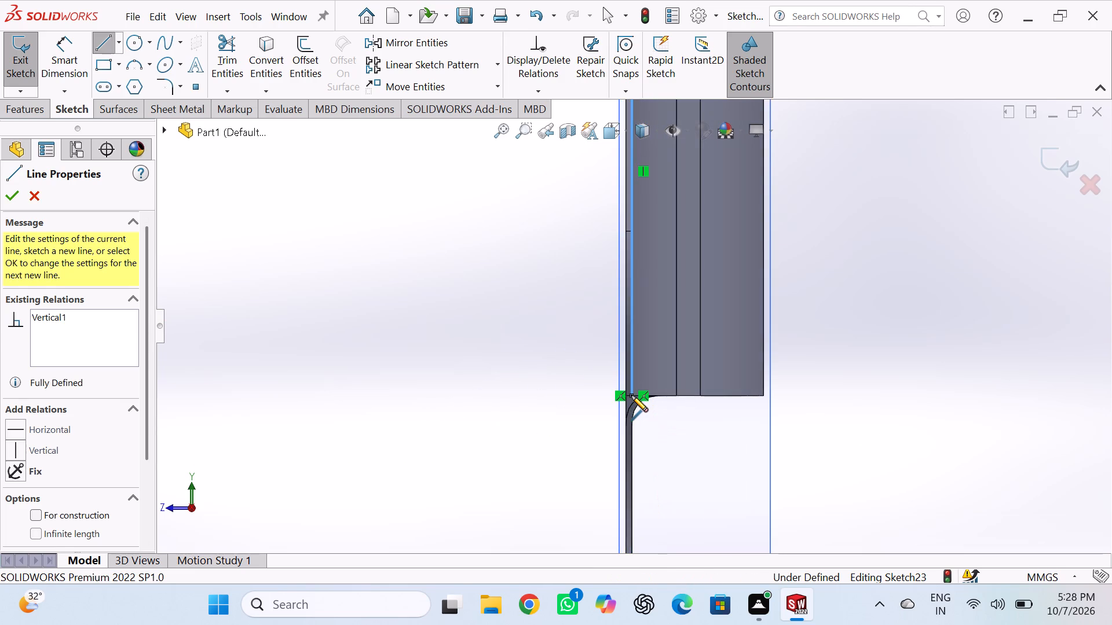
scroll(626, 344, up, 8)
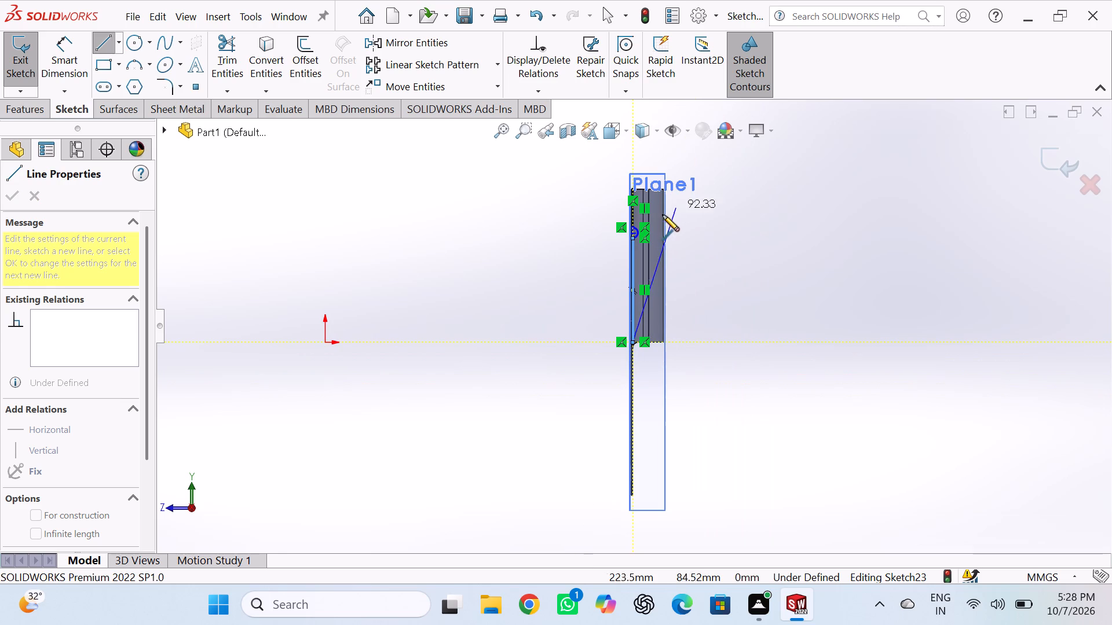
right_click(438, 220)
click(470, 230)
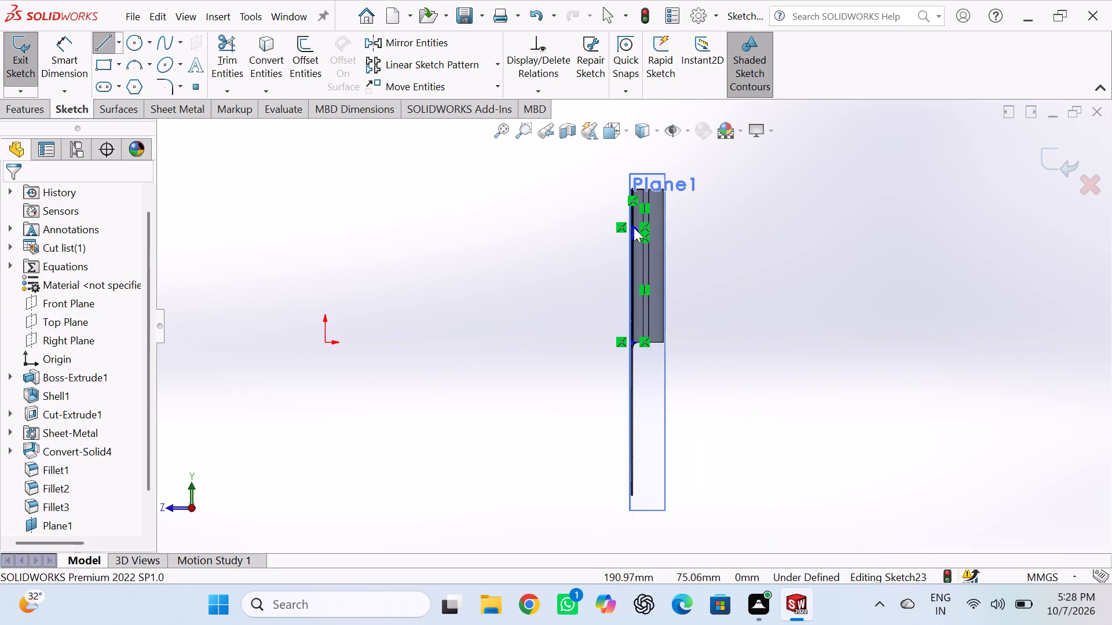
Dimension the upper vertical line of the profile to a length of 40 mm.
scroll(633, 225, down, 6)
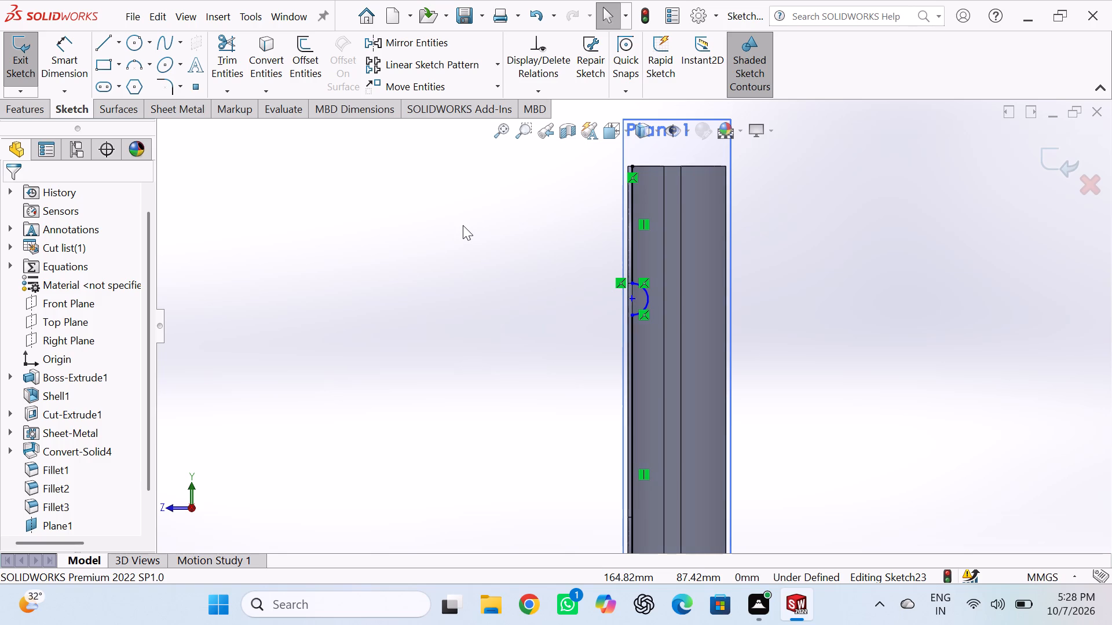
click(82, 52)
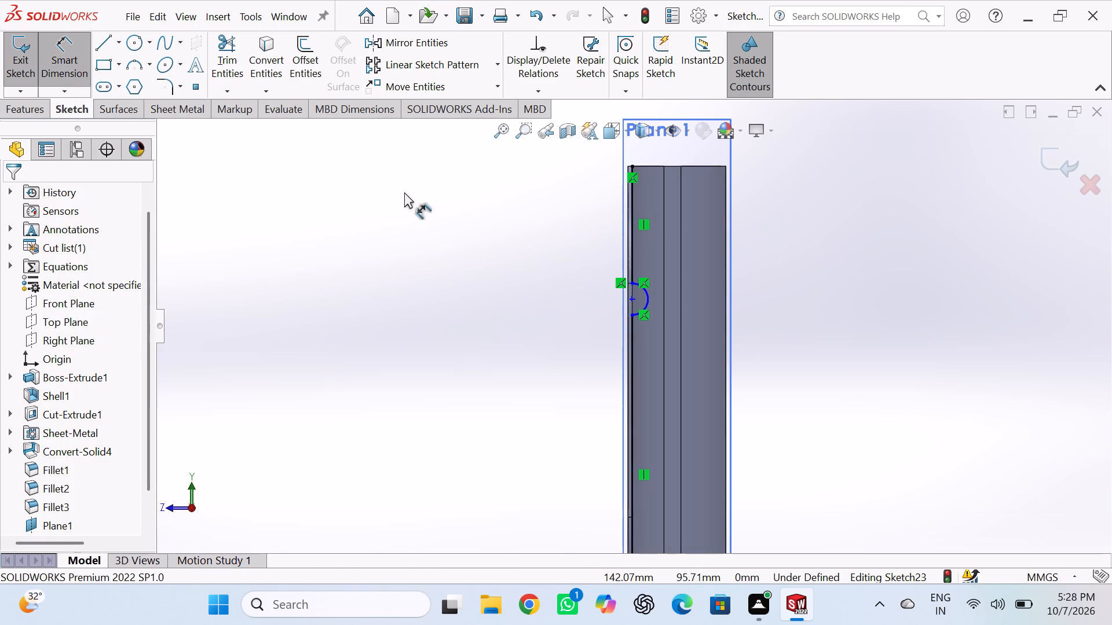
click(632, 230)
click(583, 230)
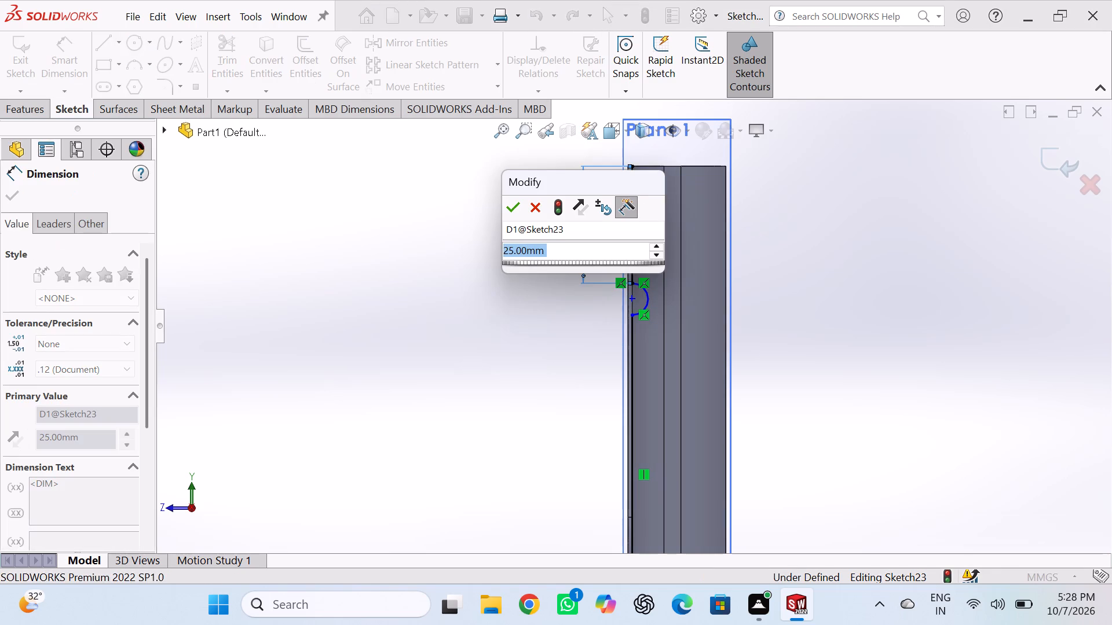
key(5)
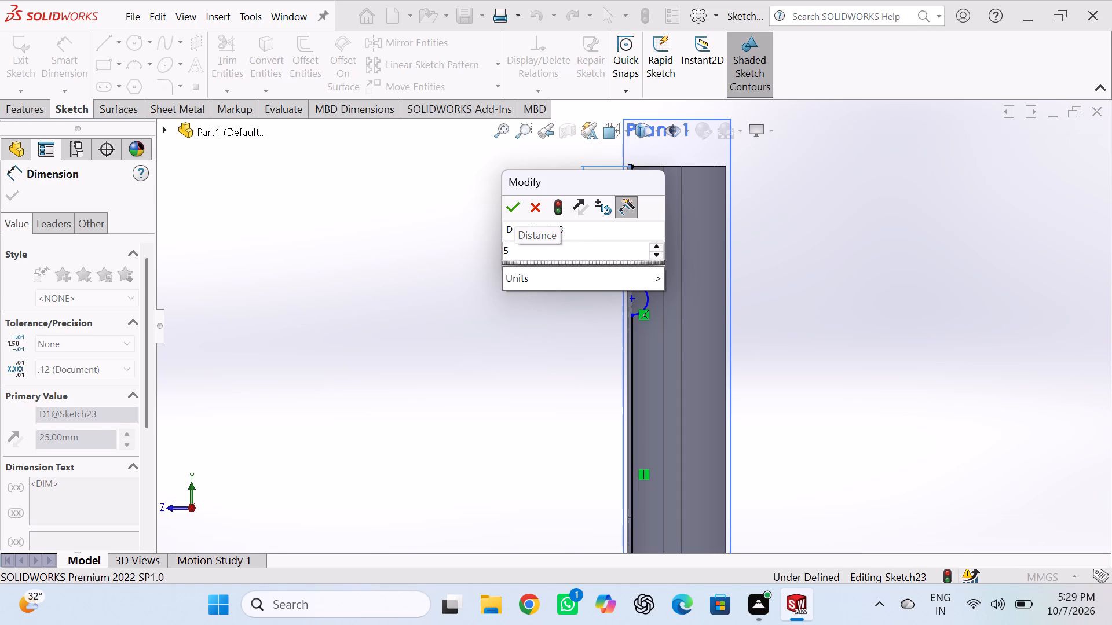
key(BackSpace)
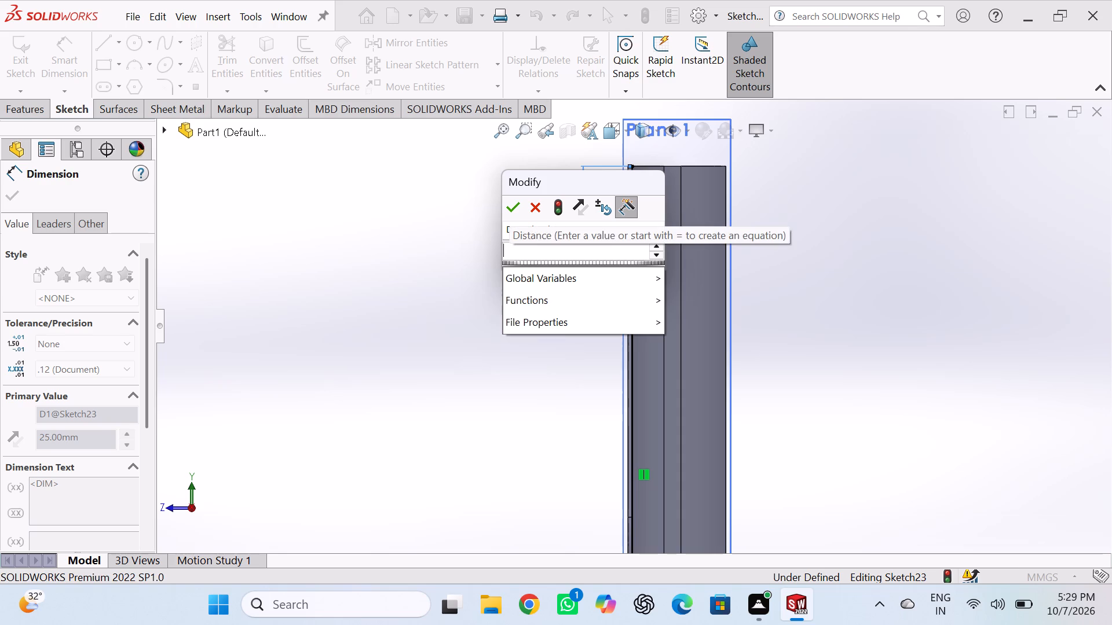
text(40)
key(Return)
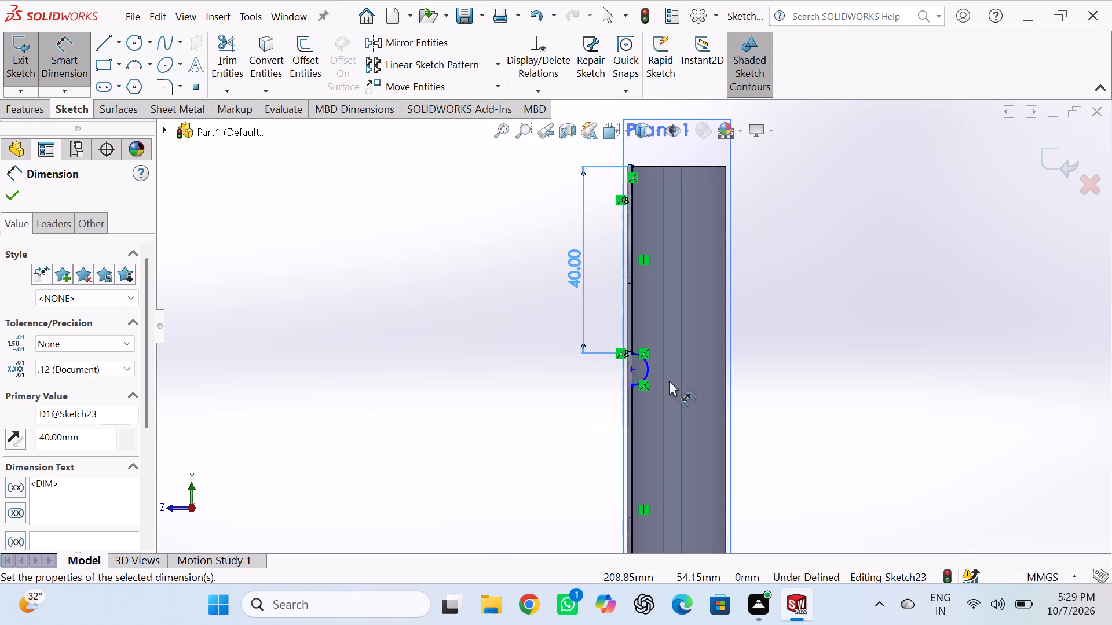
Dimension the arc between the two vertical lines to a 5 mm radius.
click(646, 366)
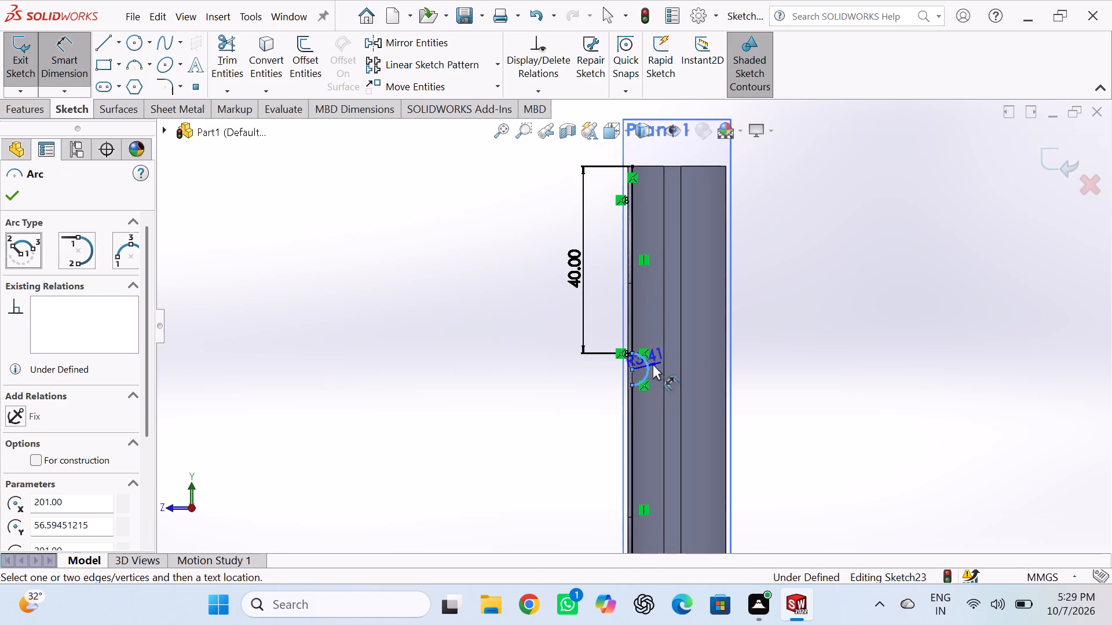
click(678, 353)
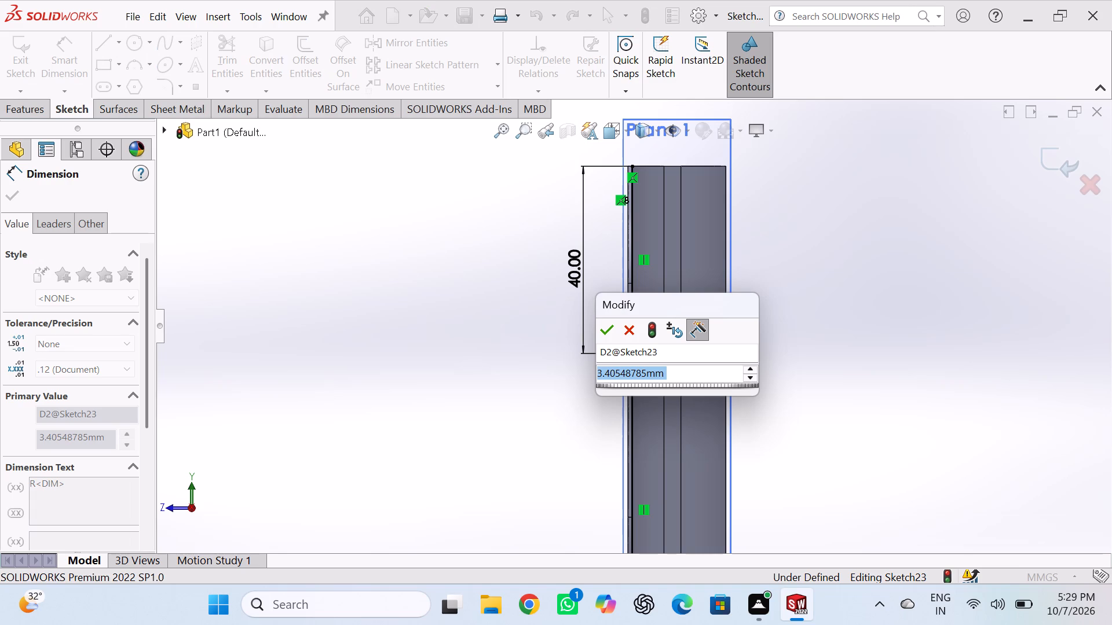
key(5)
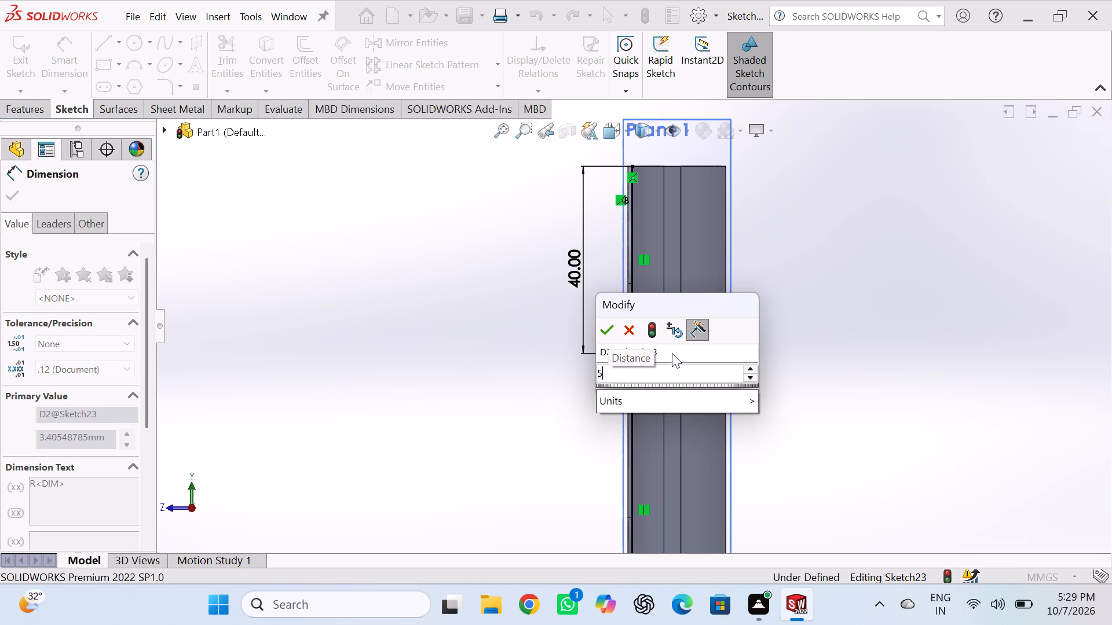
key(Return)
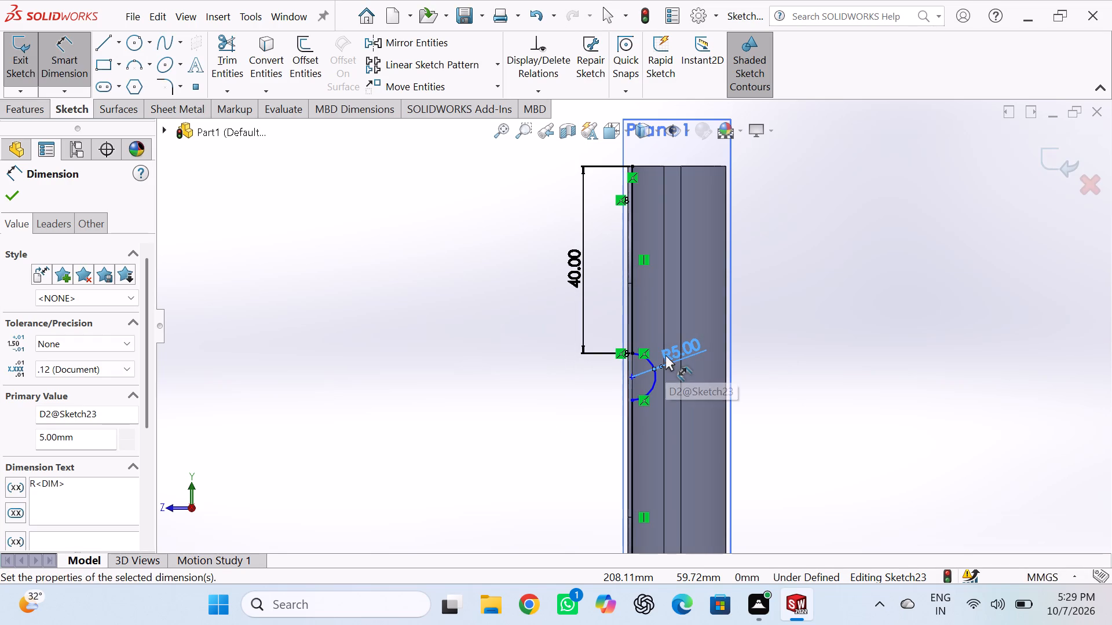
Dimension the lower vertical line below the arc to a length of 45 mm.
click(634, 430)
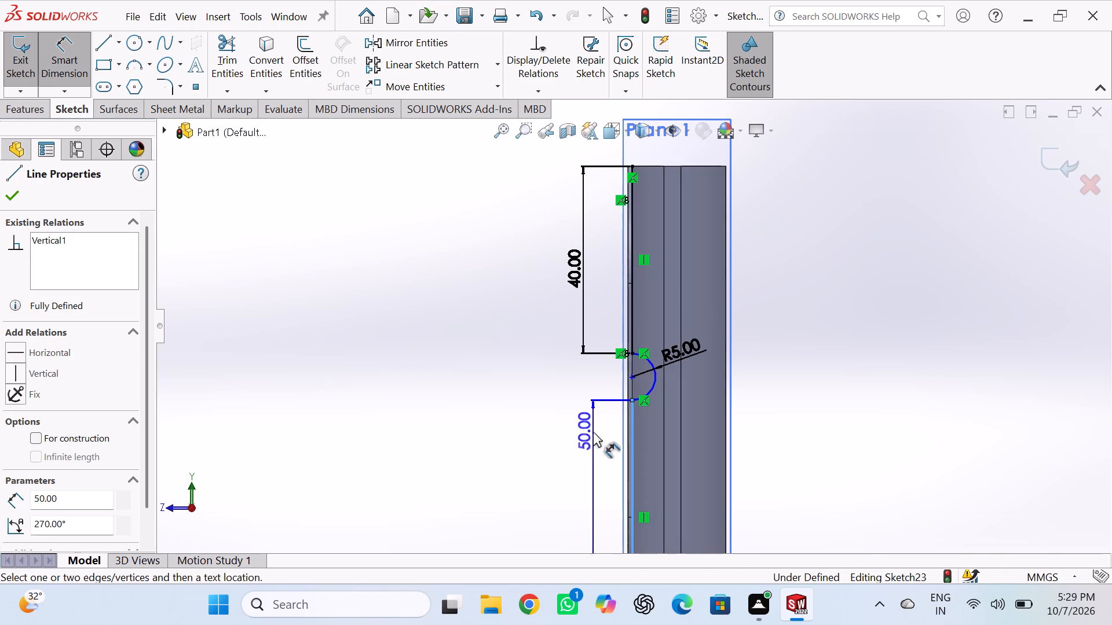
click(573, 434)
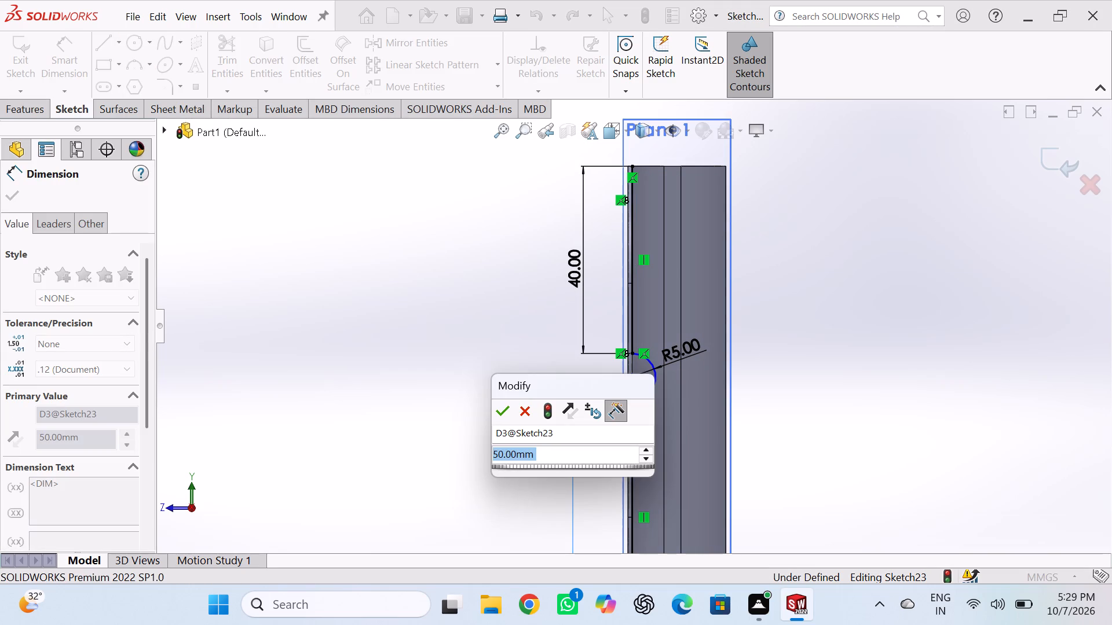
key(4)
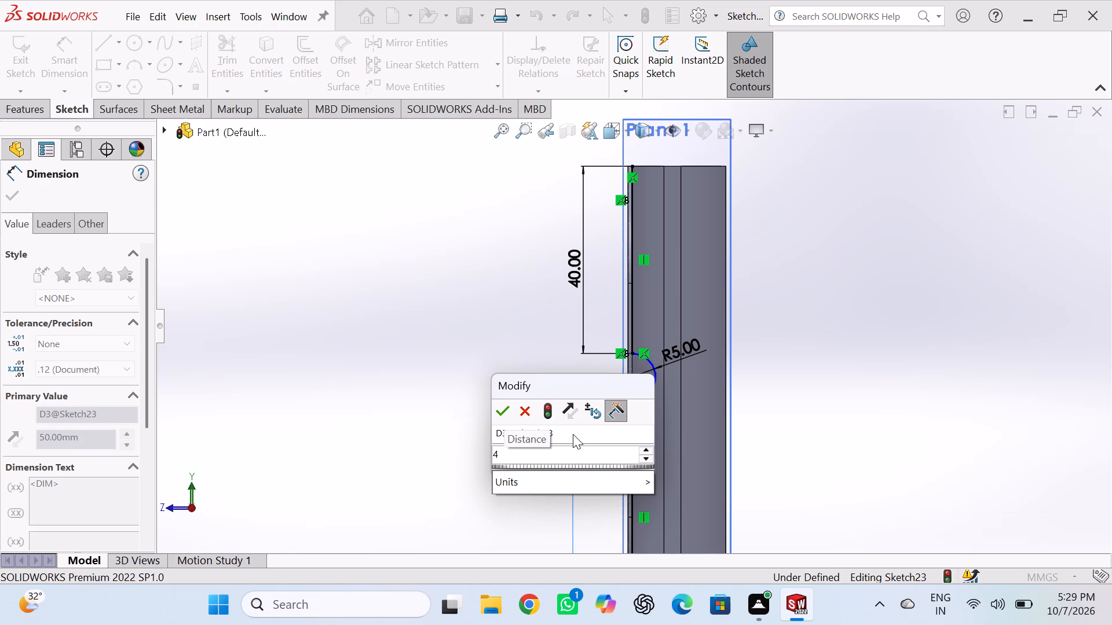
key(0)
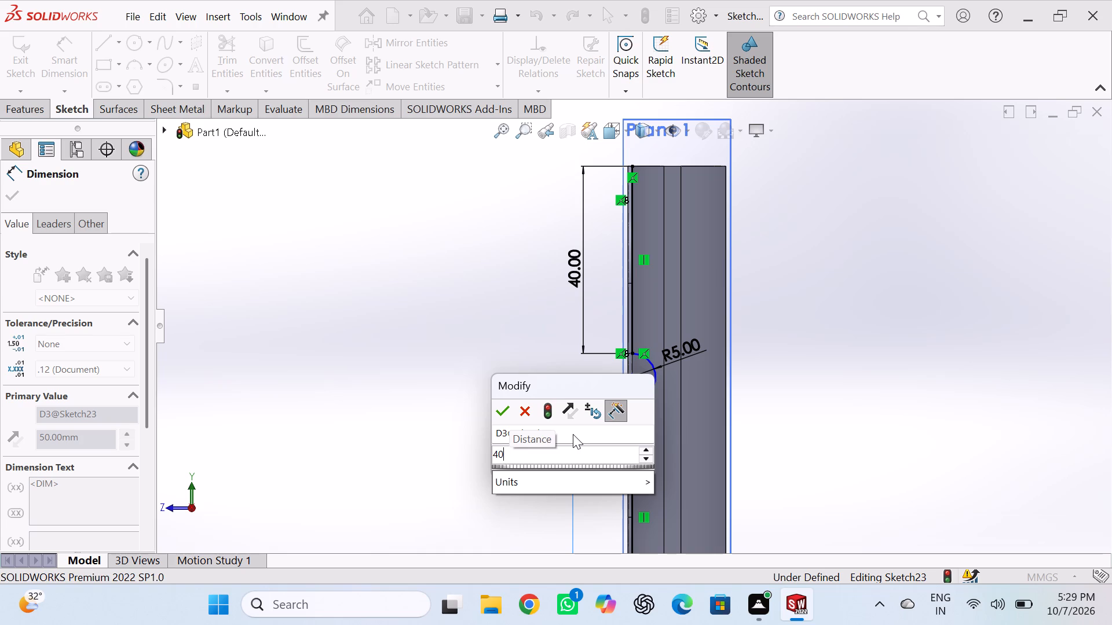
key(BackSpace)
key(5)
click(498, 409)
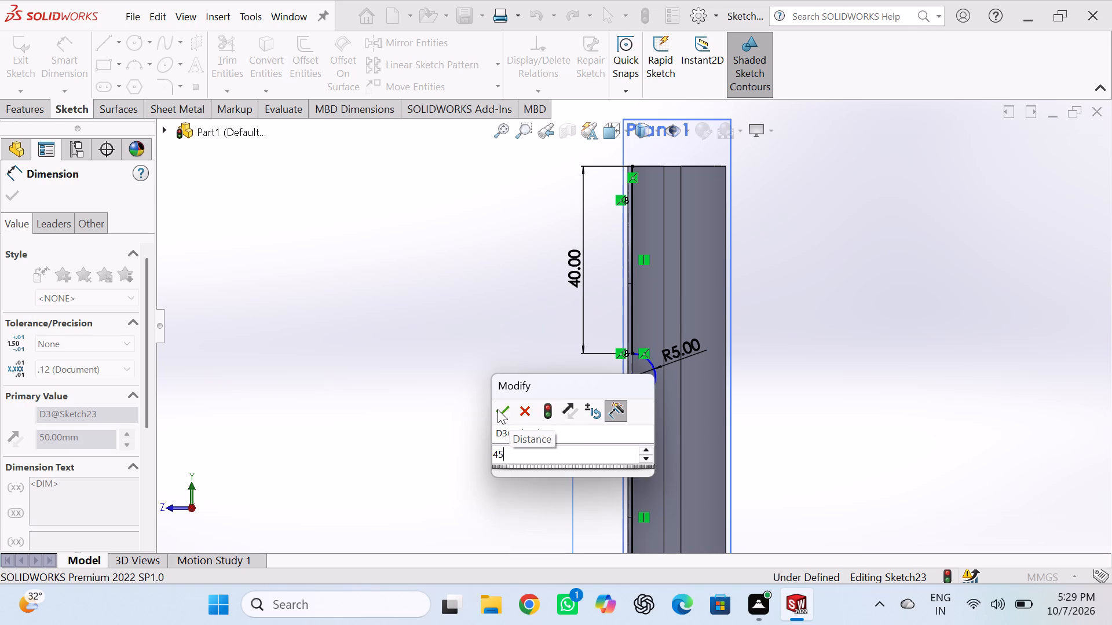
Set the upper vertical line's length dimension to 45 mm.
double_click(576, 280)
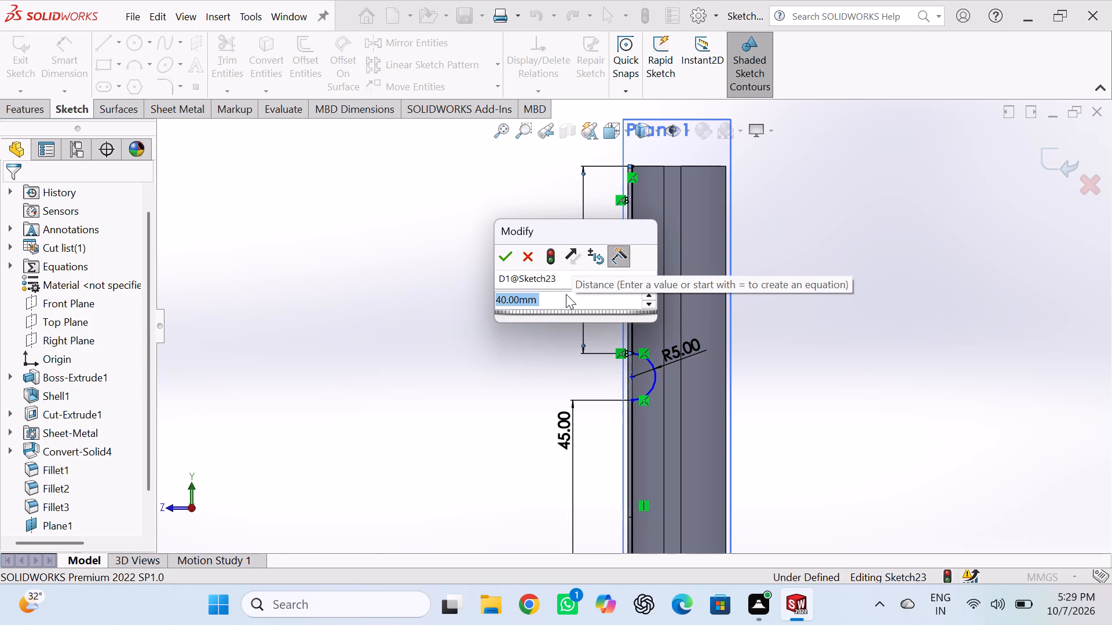
text(45)
key(Return)
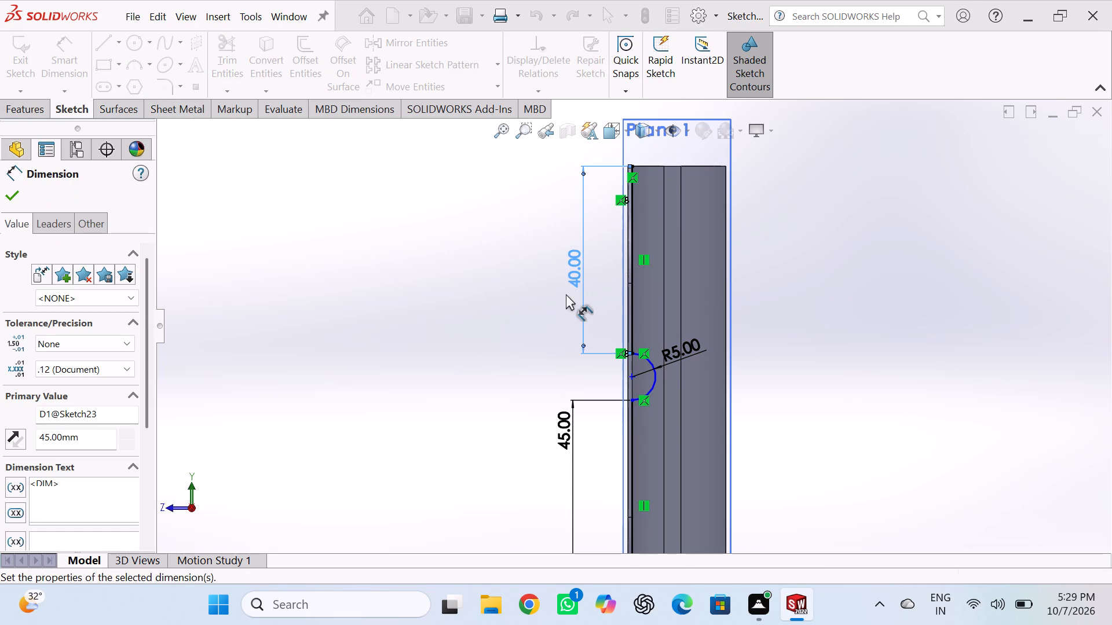
Add 5 mm sketch fillets where the arc meets the lower and upper vertical lines.
scroll(646, 350, up, 4)
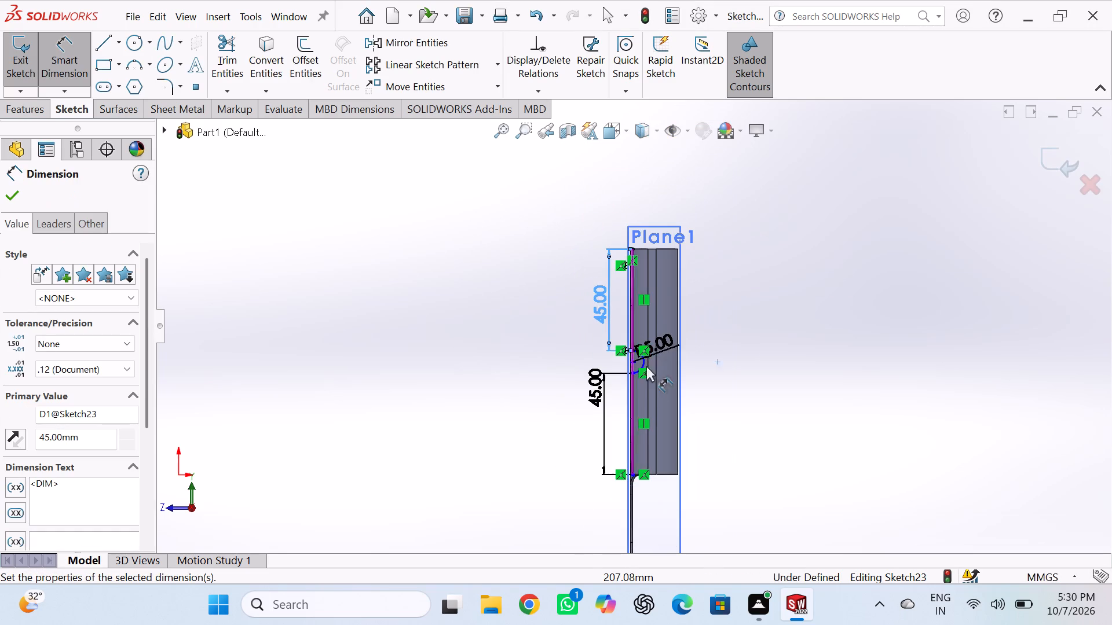
scroll(643, 383, down, 9)
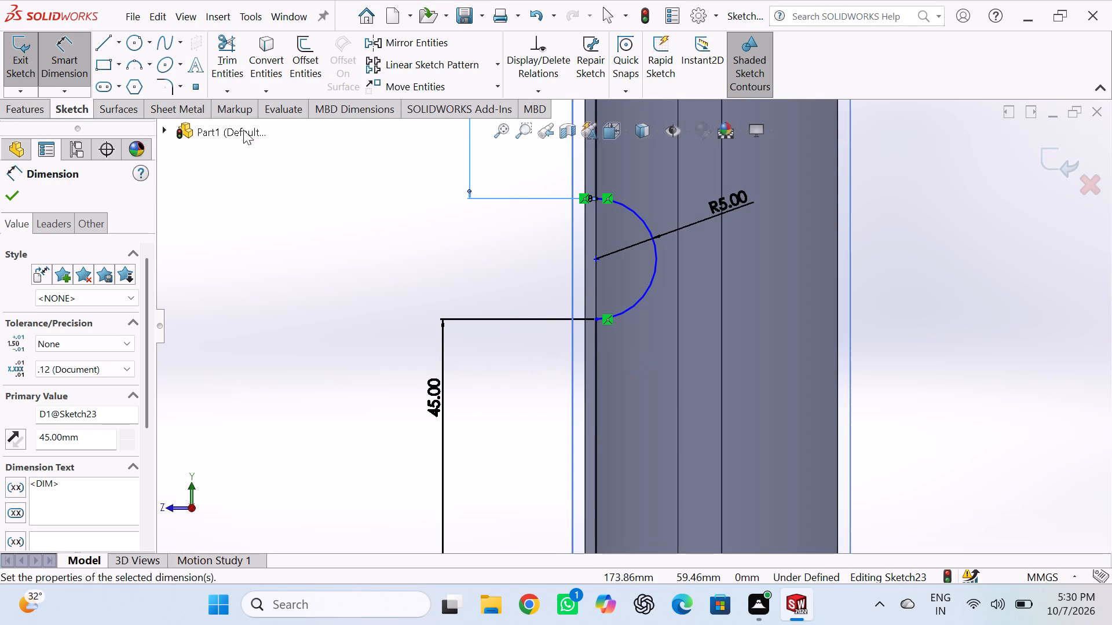
click(168, 82)
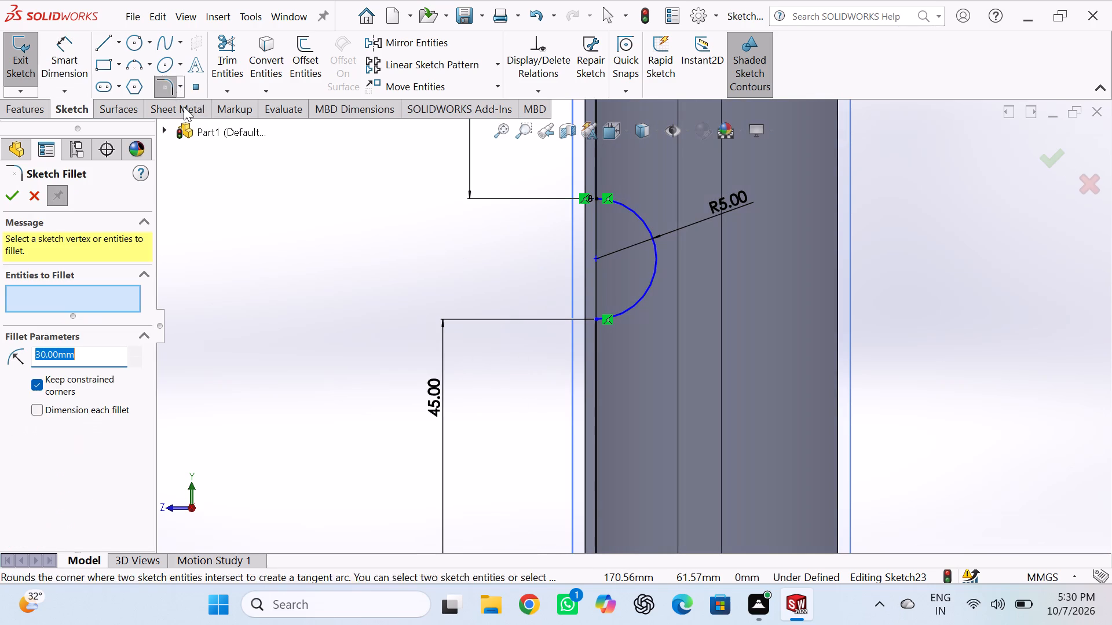
click(596, 351)
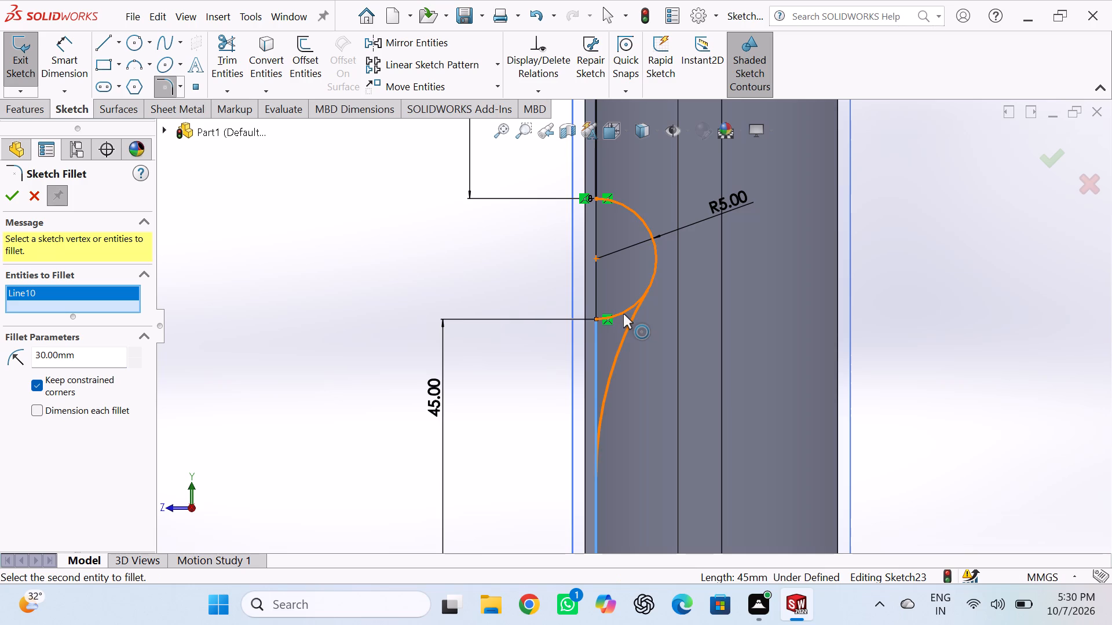
click(622, 312)
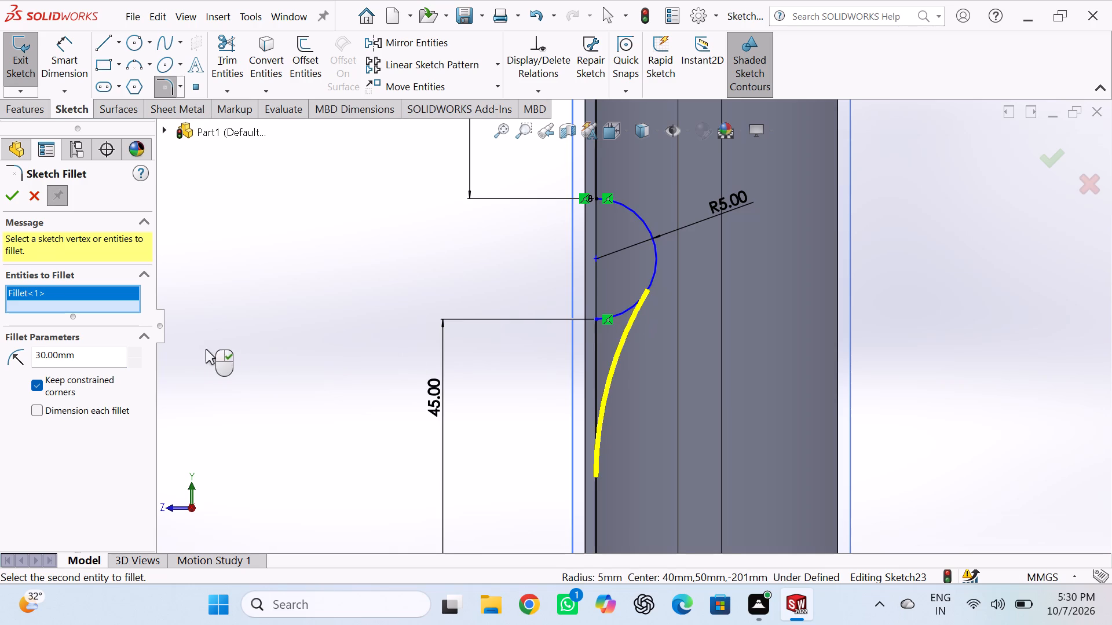
double_click(89, 354)
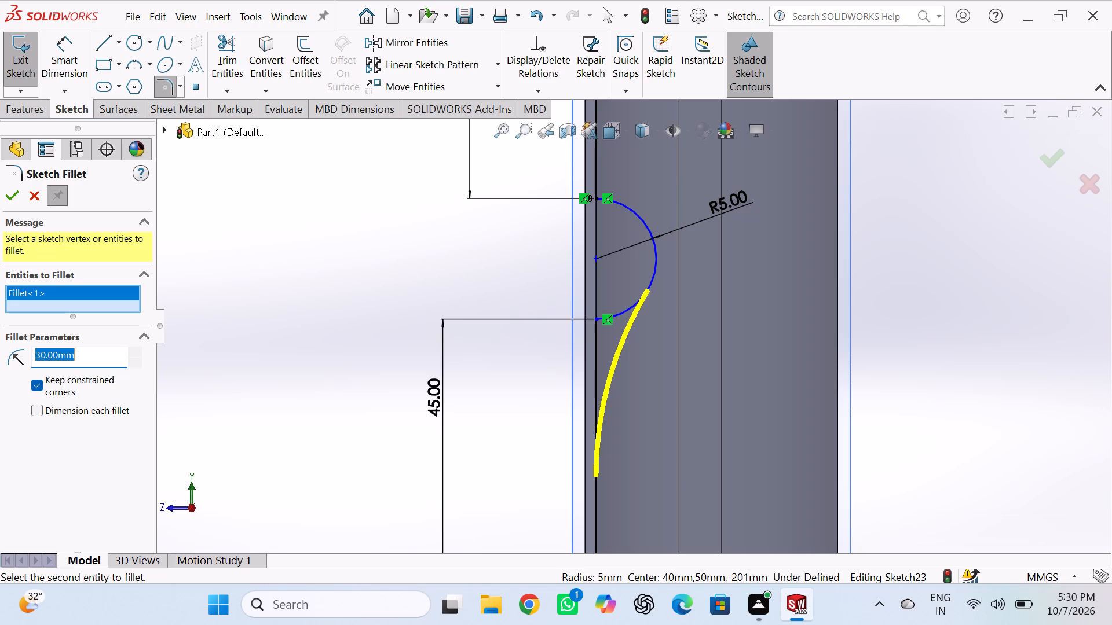
key(5)
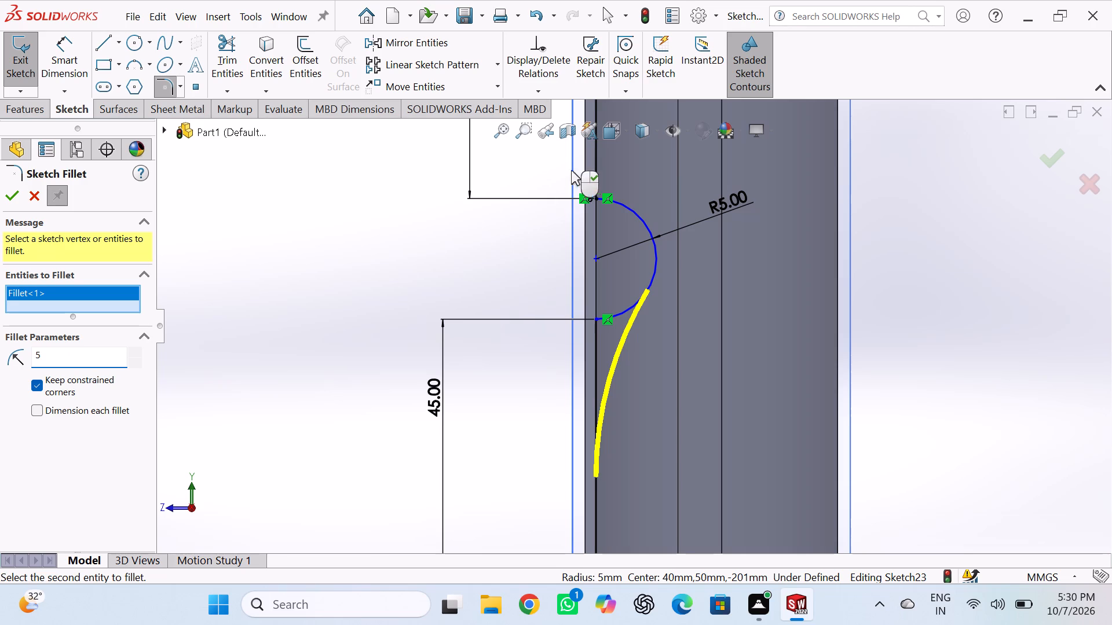
click(595, 172)
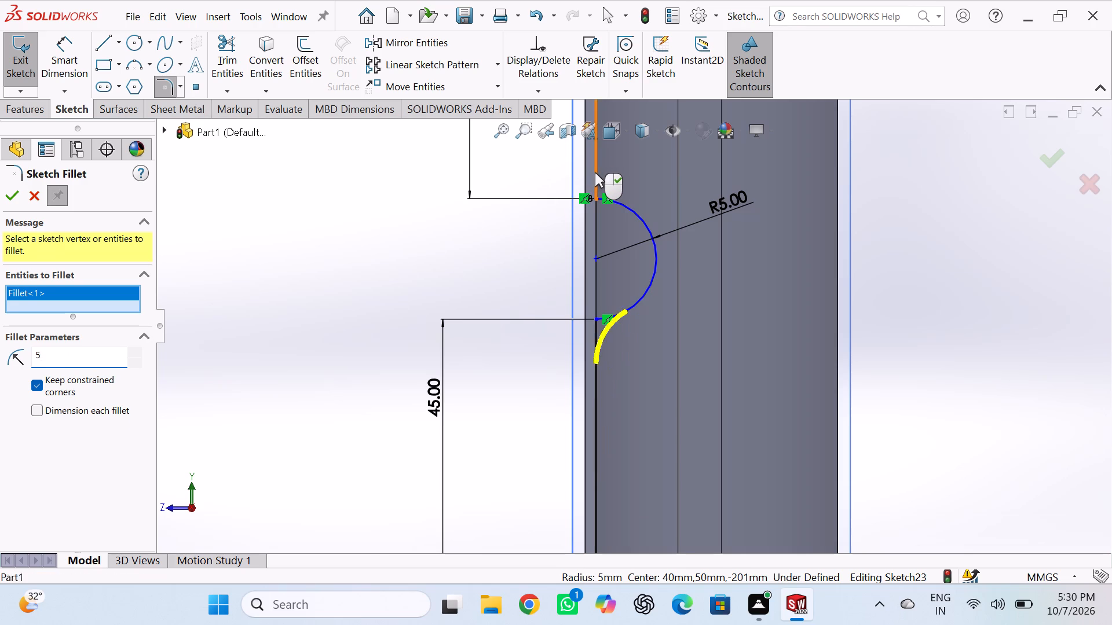
click(621, 203)
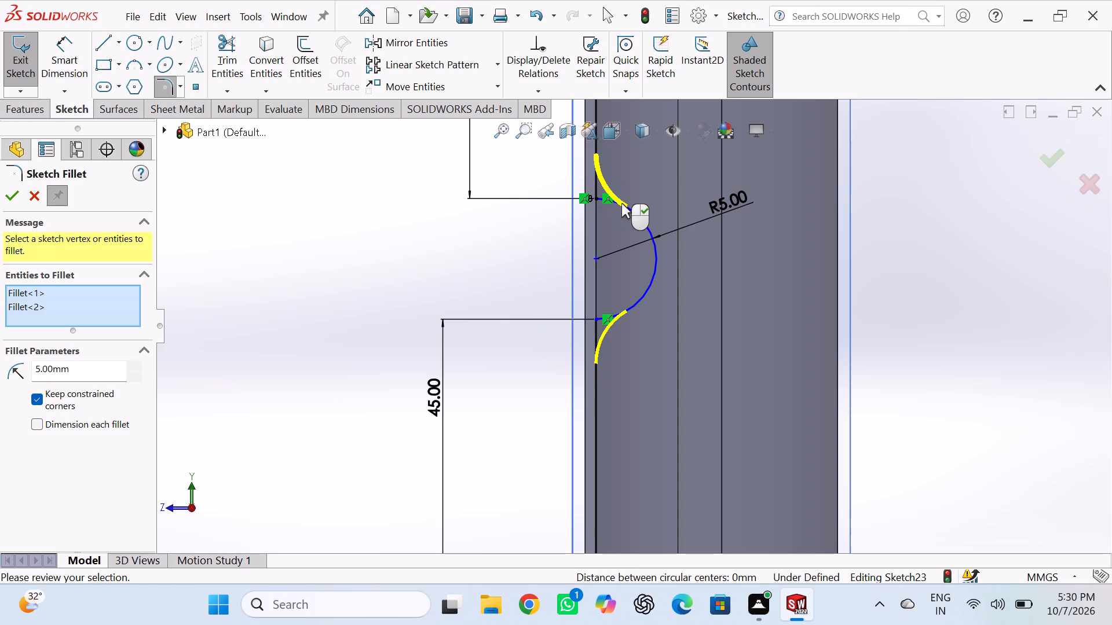
click(12, 193)
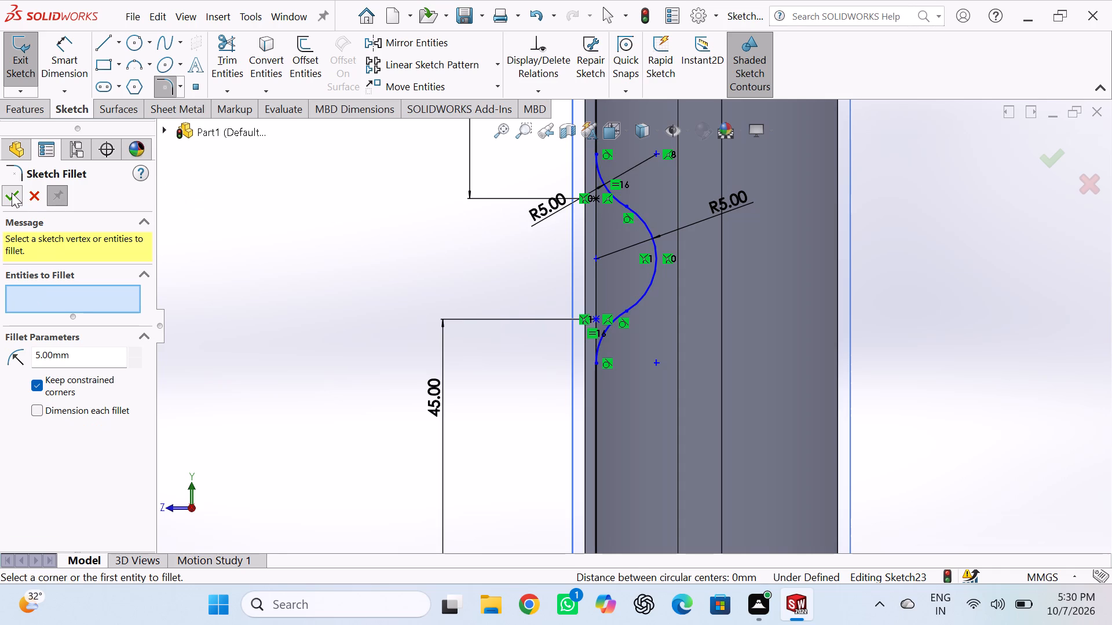
Examine the filleted line-and-arc profile against the sheet-metal leg from oblique angles and close up.
scroll(492, 262, up, 5)
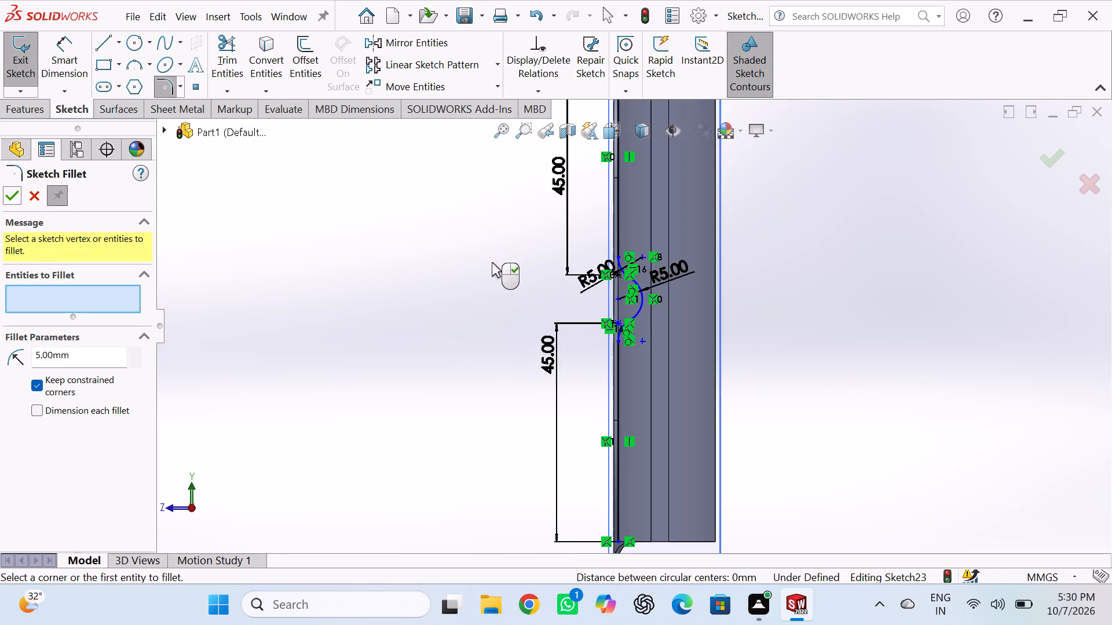
scroll(492, 262, up, 1)
middle_drag(492, 262, 477, 258)
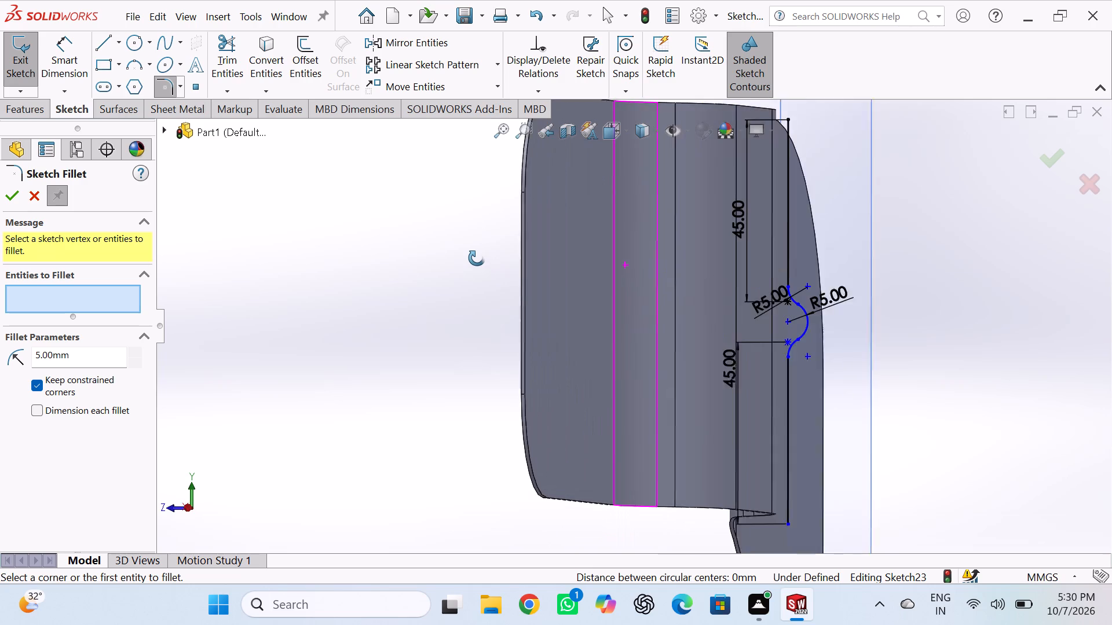
middle_drag(477, 258, 462, 248)
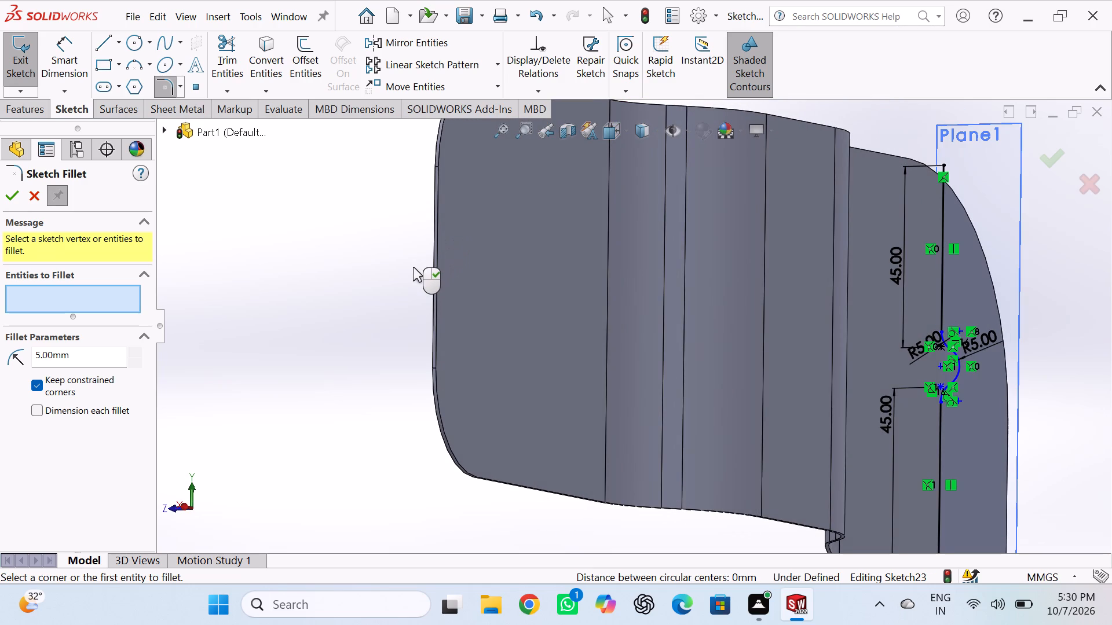
scroll(1058, 394, down, 1)
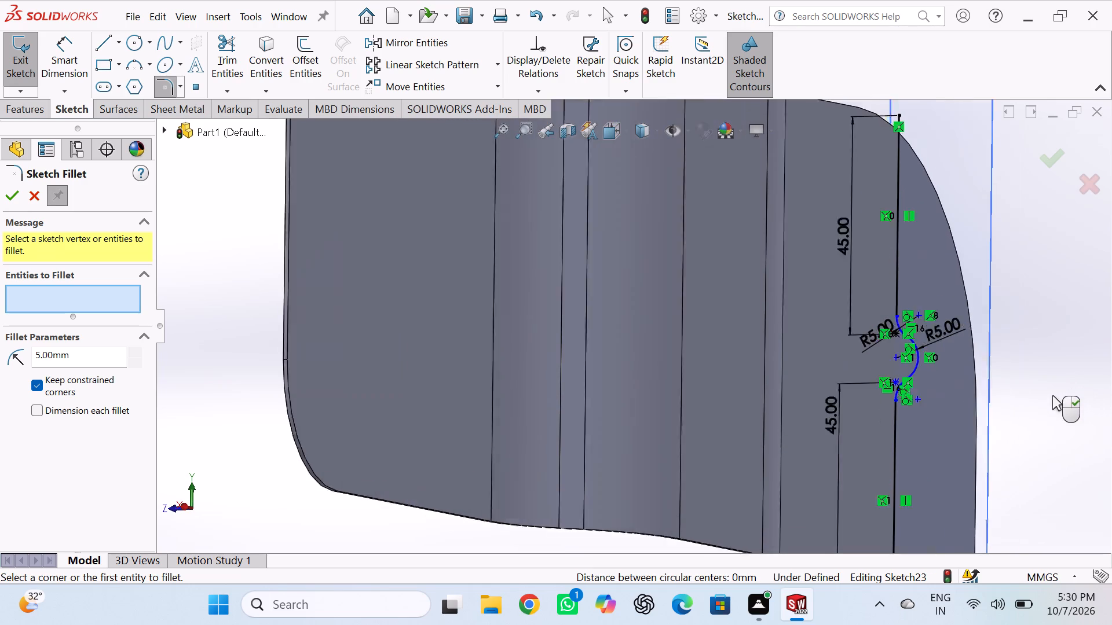
scroll(1052, 395, down, 2)
scroll(854, 354, down, 2)
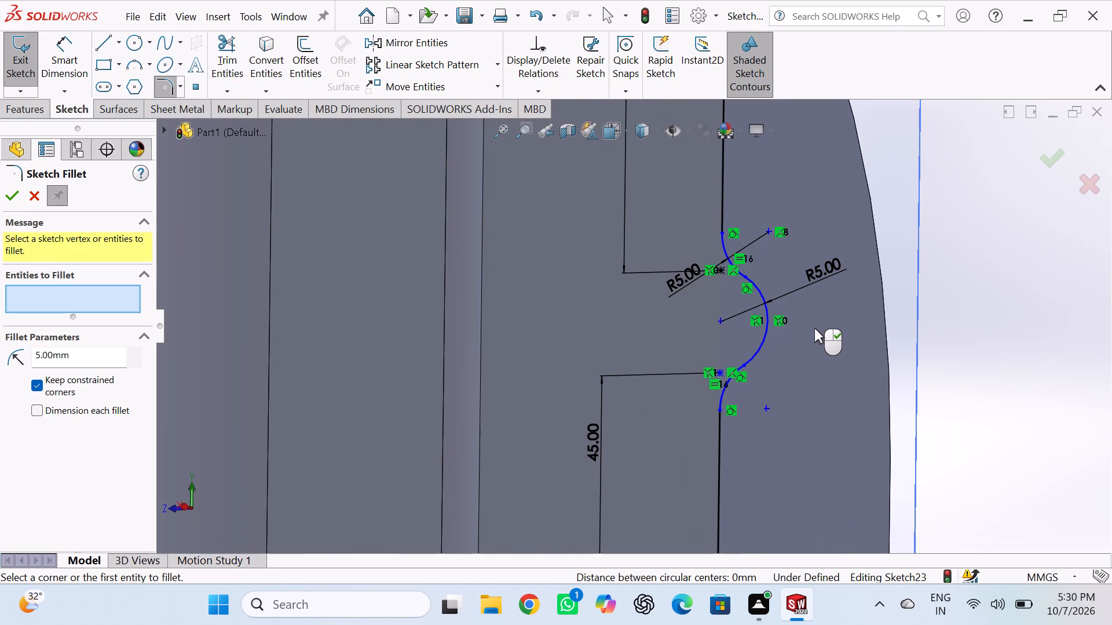
middle_drag(1029, 350, 1029, 350)
middle_drag(1029, 350, 1009, 350)
middle_drag(981, 356, 972, 355)
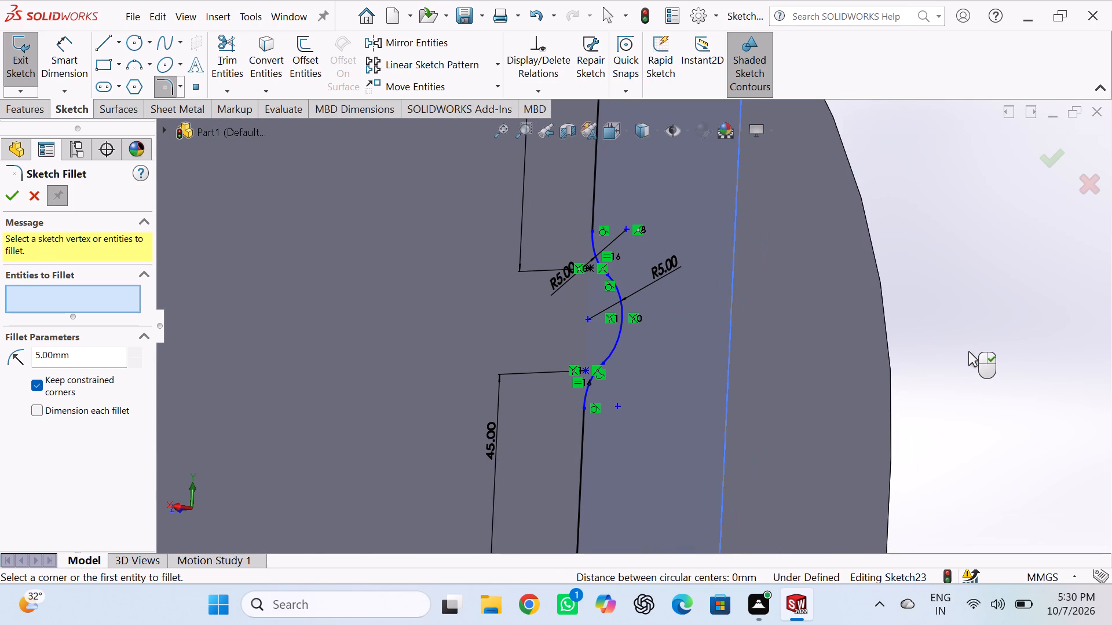
Examine the filleted arc profile and its relations against the sheet-metal leg, close up, from a distance and from another side.
scroll(965, 350, up, 4)
scroll(899, 344, up, 5)
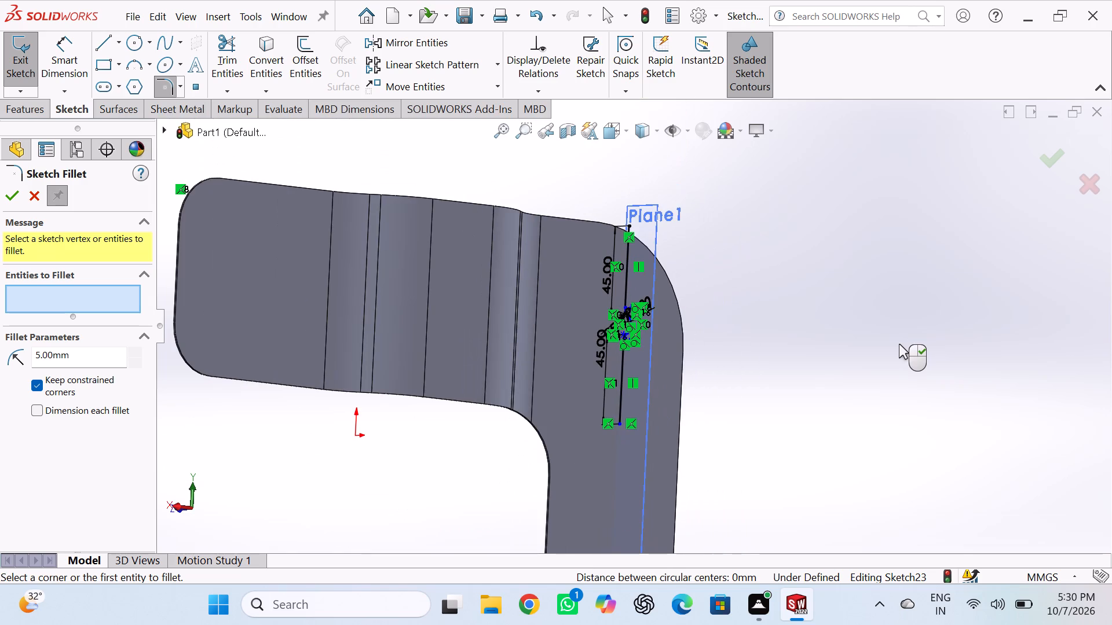
scroll(574, 332, down, 5)
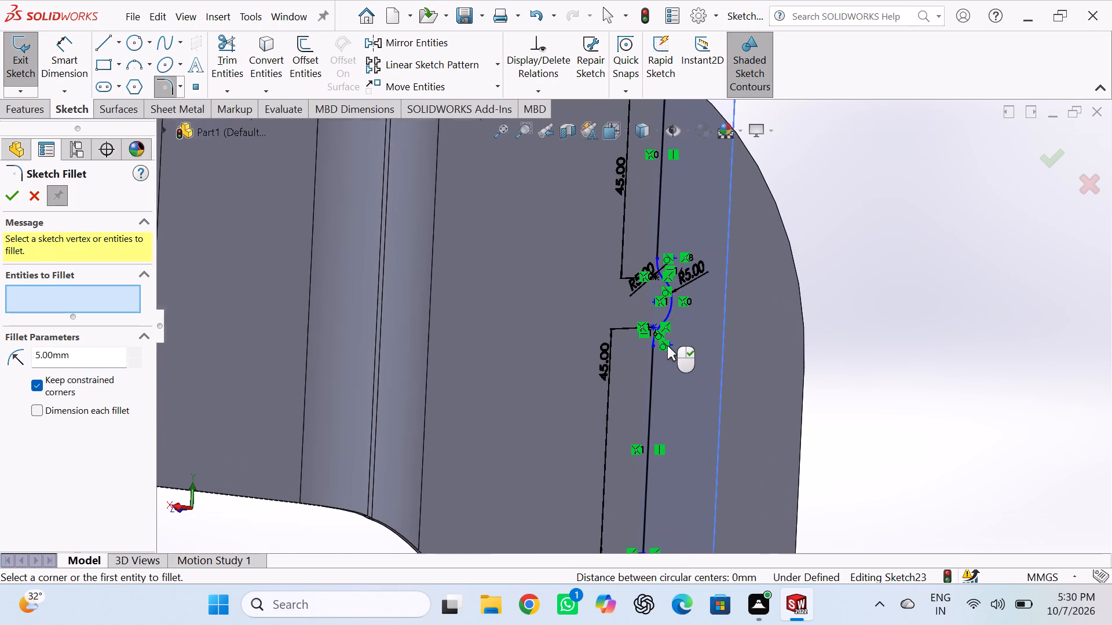
scroll(672, 330, down, 5)
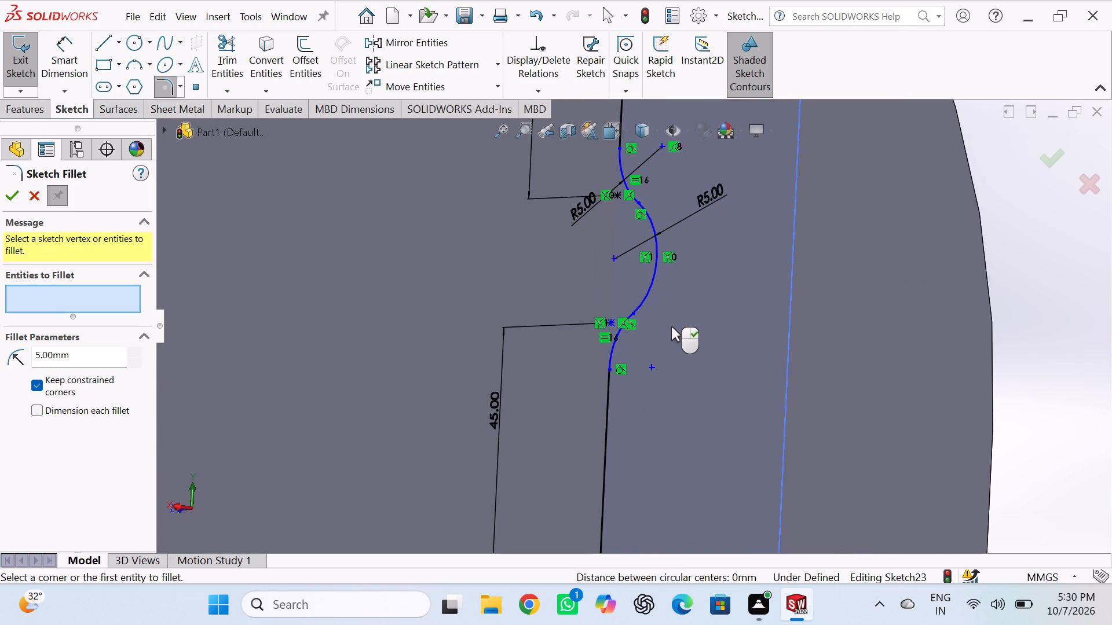
scroll(670, 326, up, 2)
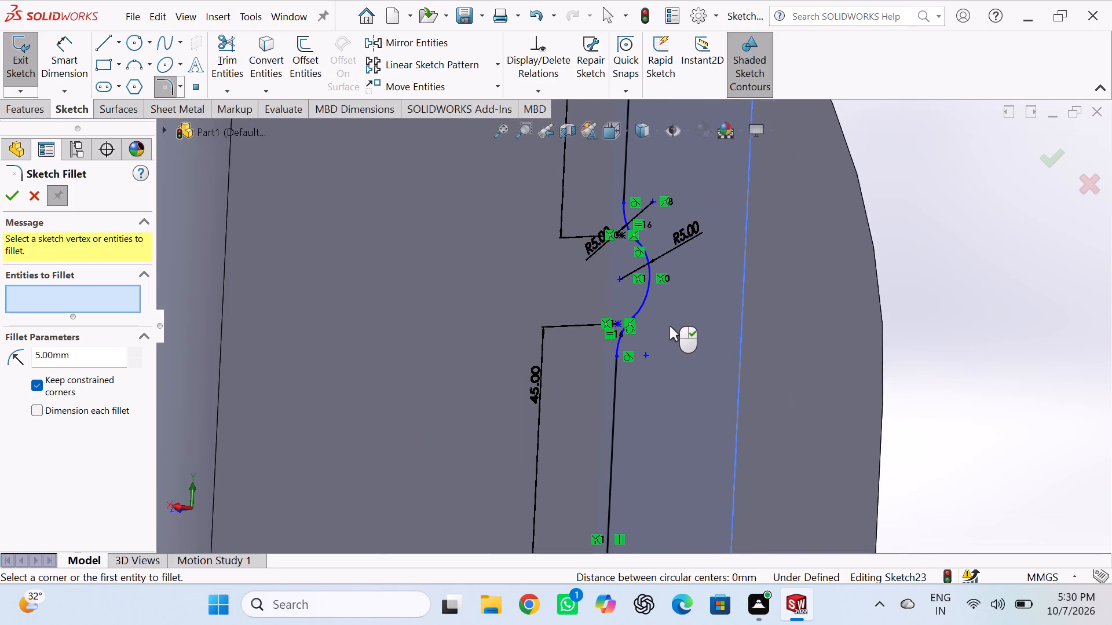
scroll(670, 326, up, 3)
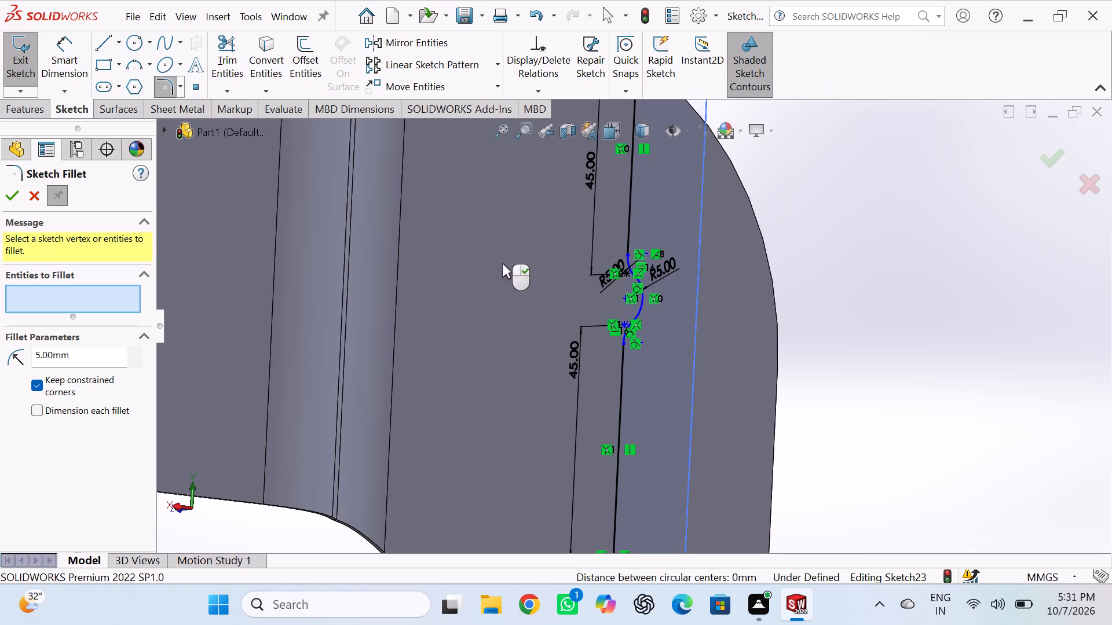
scroll(624, 365, up, 6)
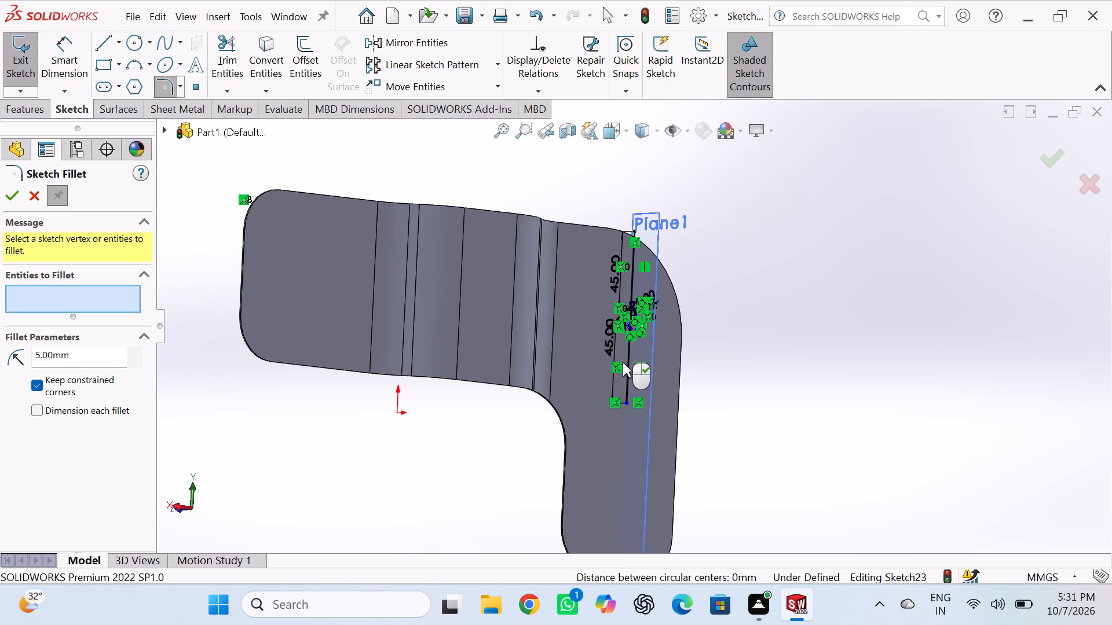
scroll(638, 323, down, 6)
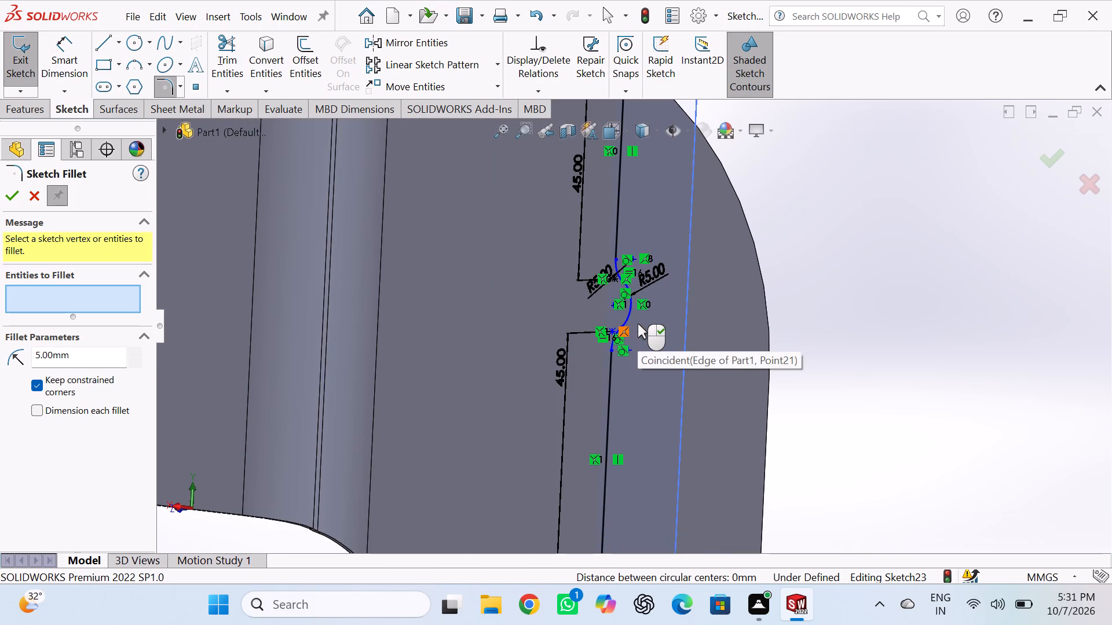
middle_drag(888, 278, 820, 289)
middle_drag(869, 270, 818, 285)
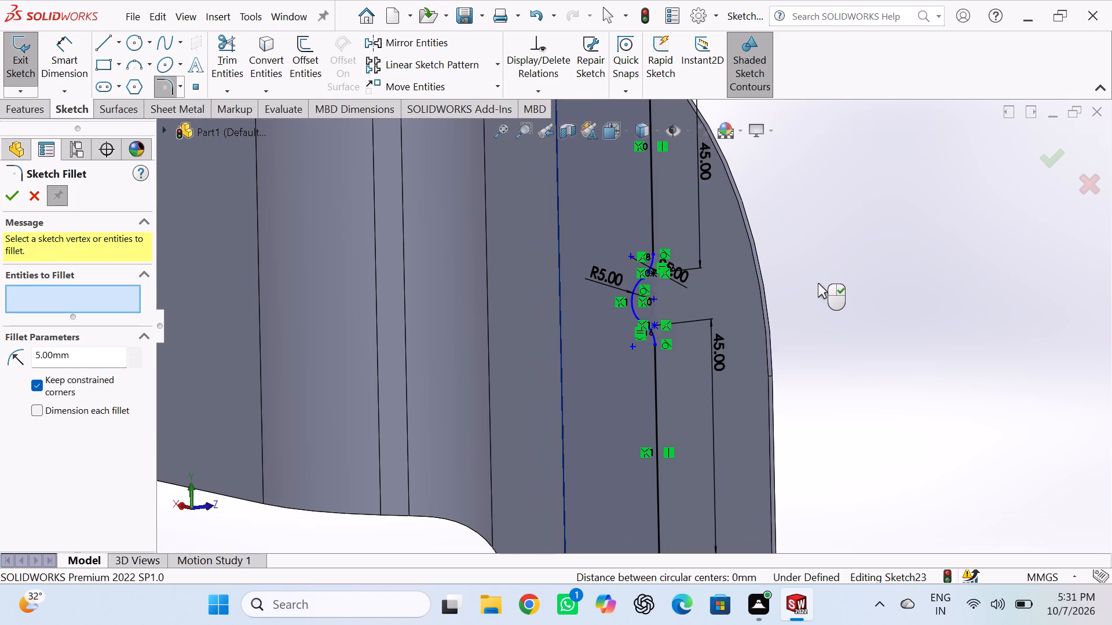
scroll(692, 281, down, 4)
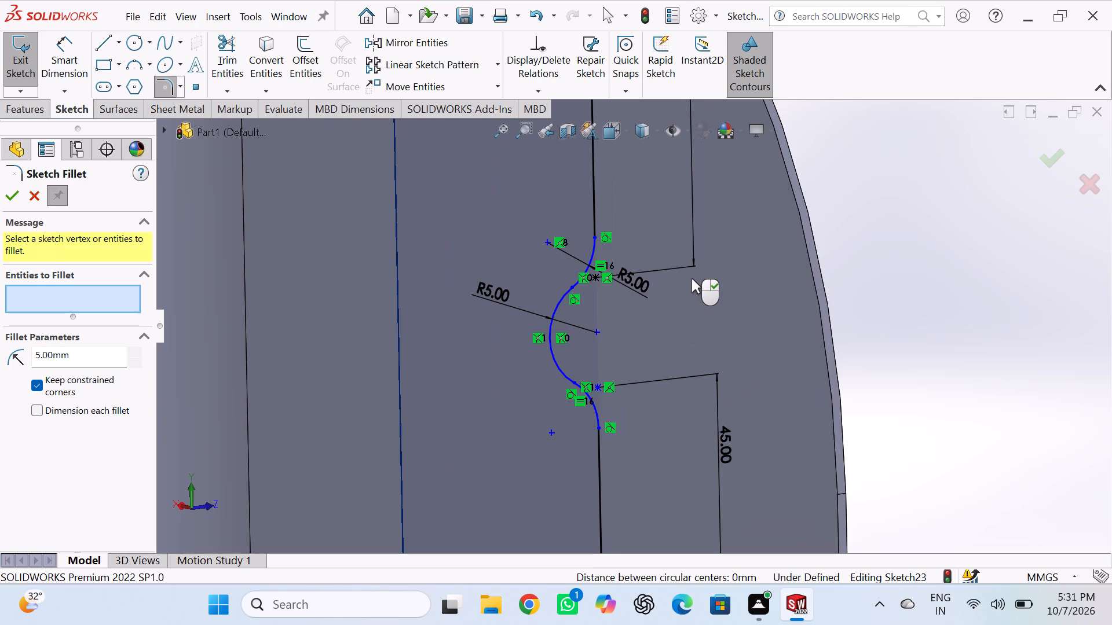
scroll(692, 278, up, 8)
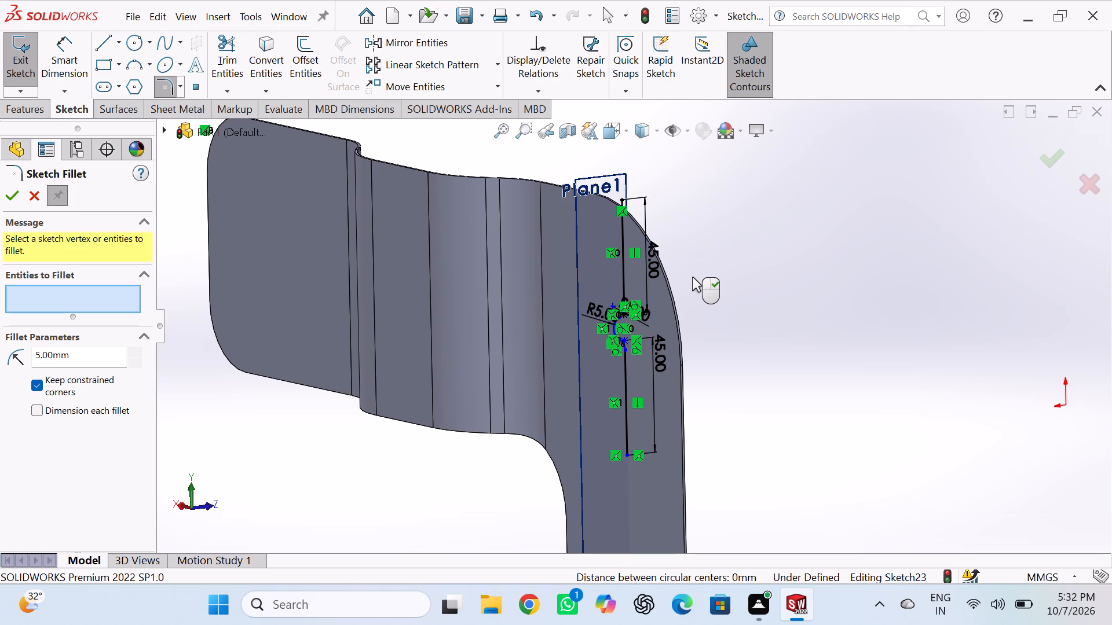
scroll(624, 330, down, 12)
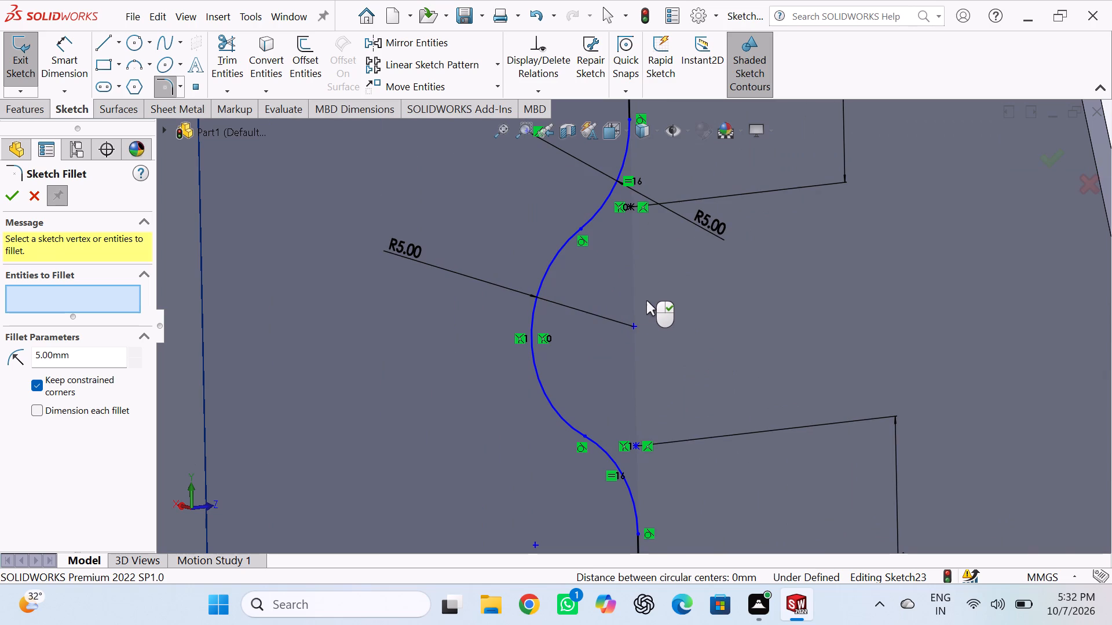
scroll(646, 300, up, 3)
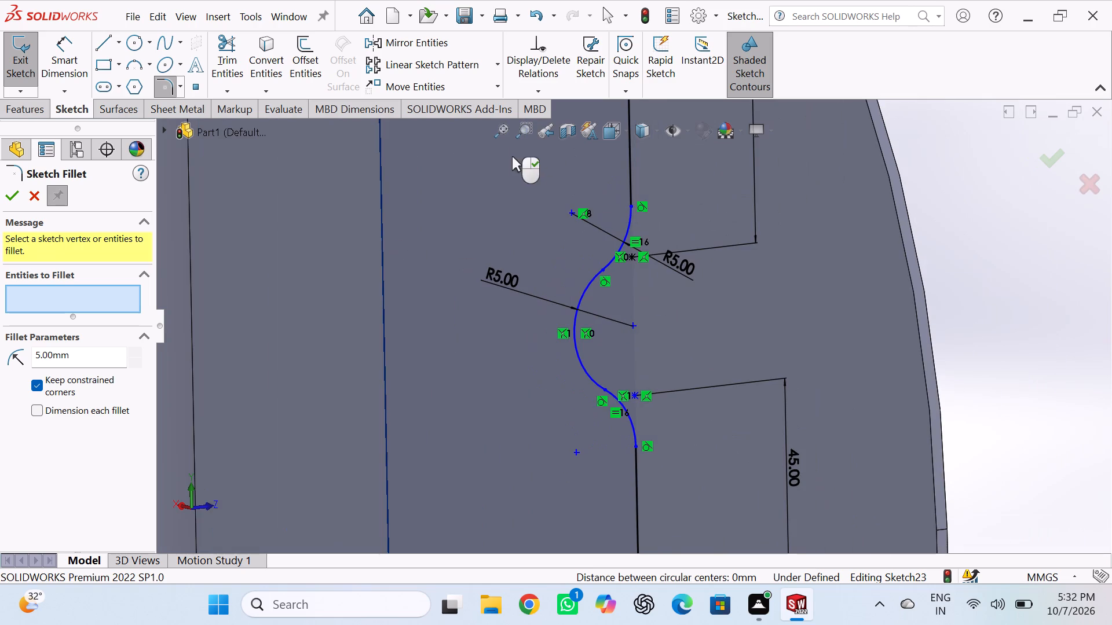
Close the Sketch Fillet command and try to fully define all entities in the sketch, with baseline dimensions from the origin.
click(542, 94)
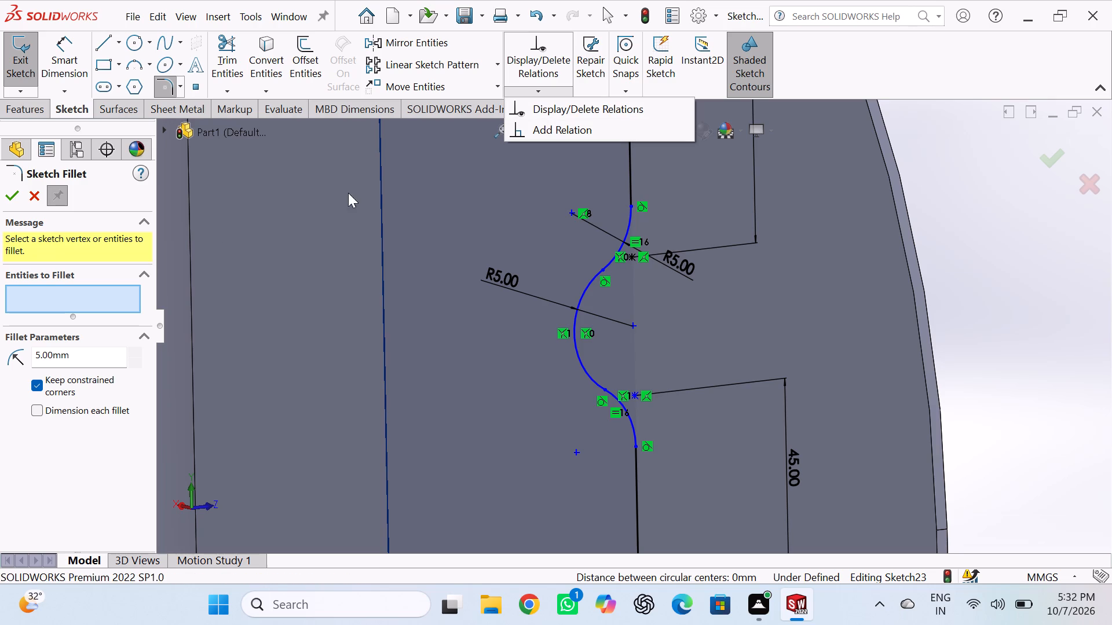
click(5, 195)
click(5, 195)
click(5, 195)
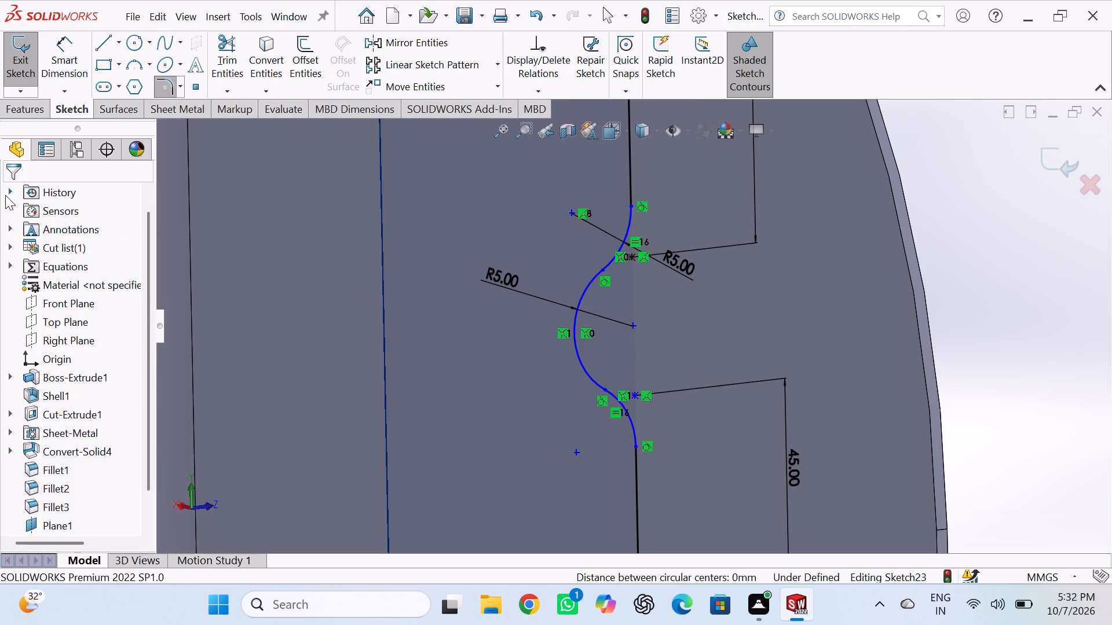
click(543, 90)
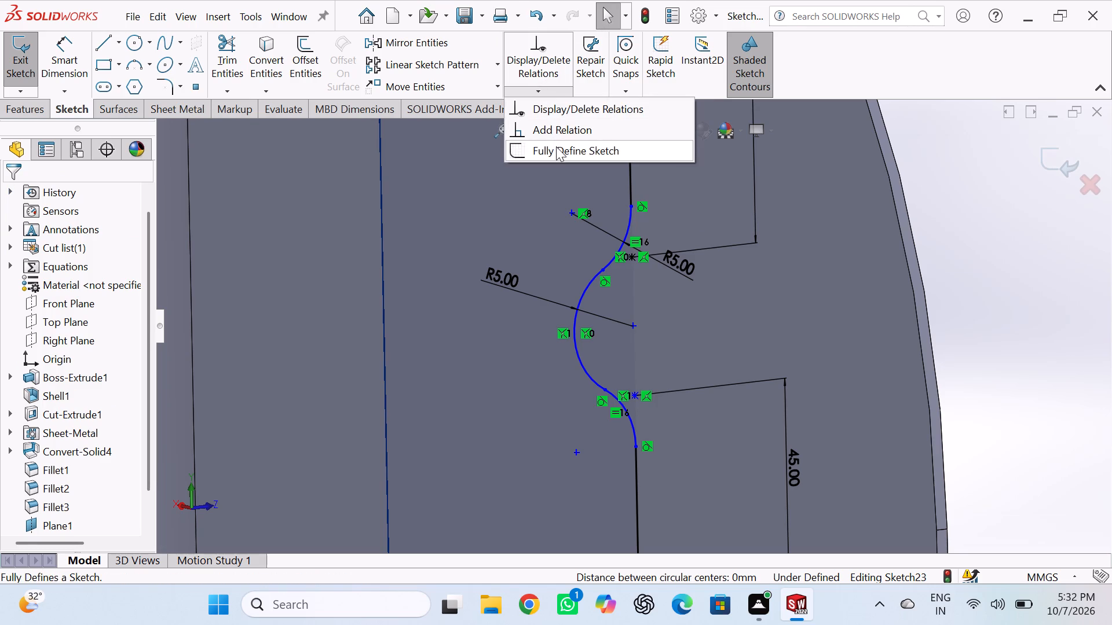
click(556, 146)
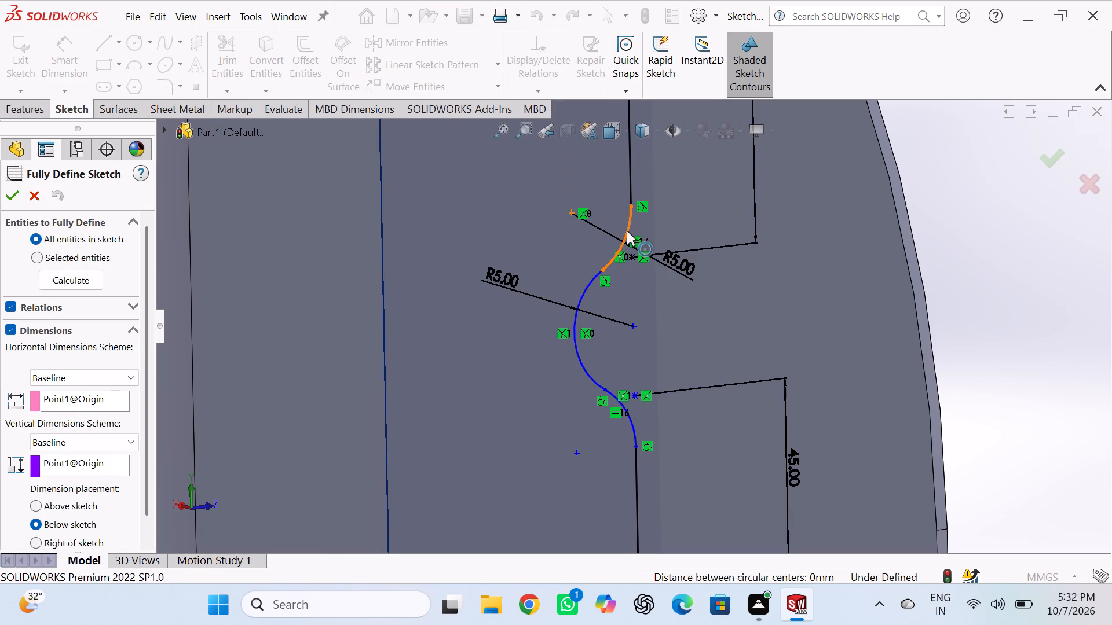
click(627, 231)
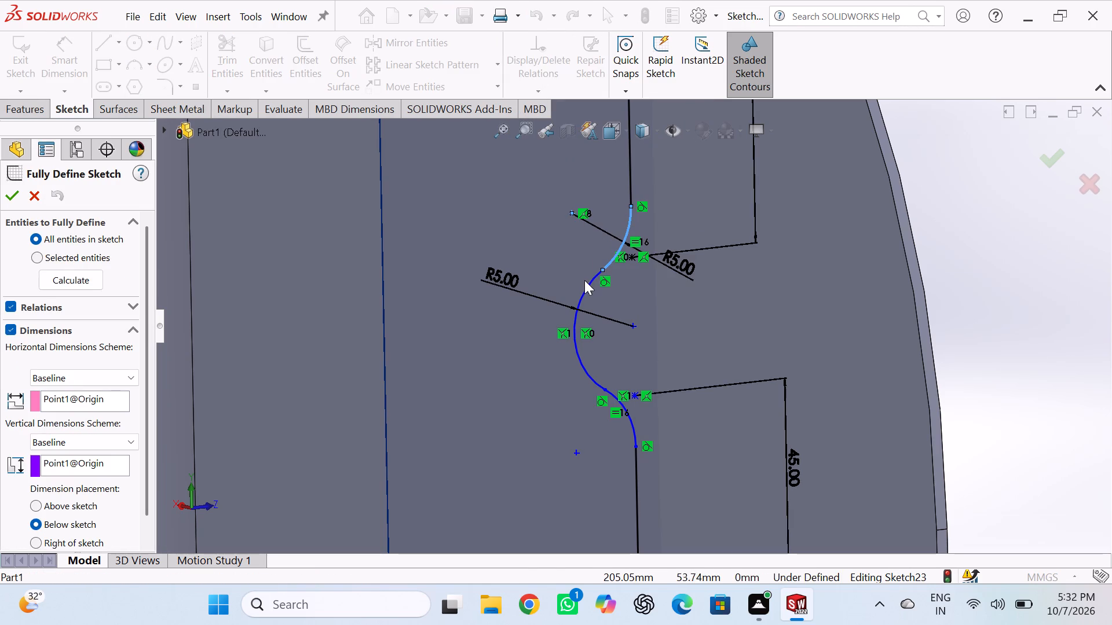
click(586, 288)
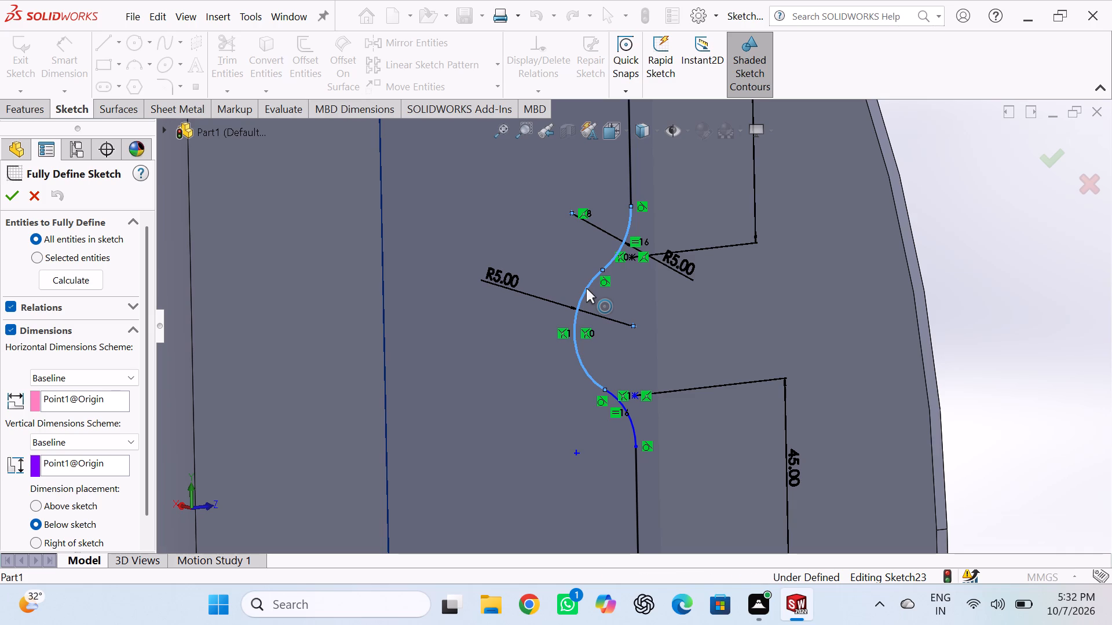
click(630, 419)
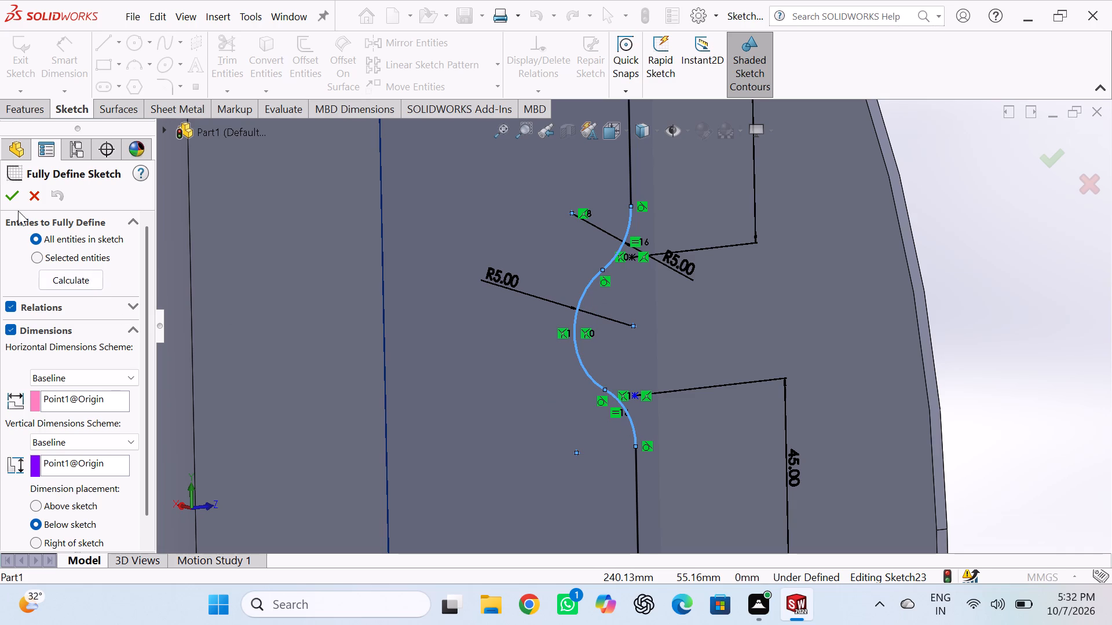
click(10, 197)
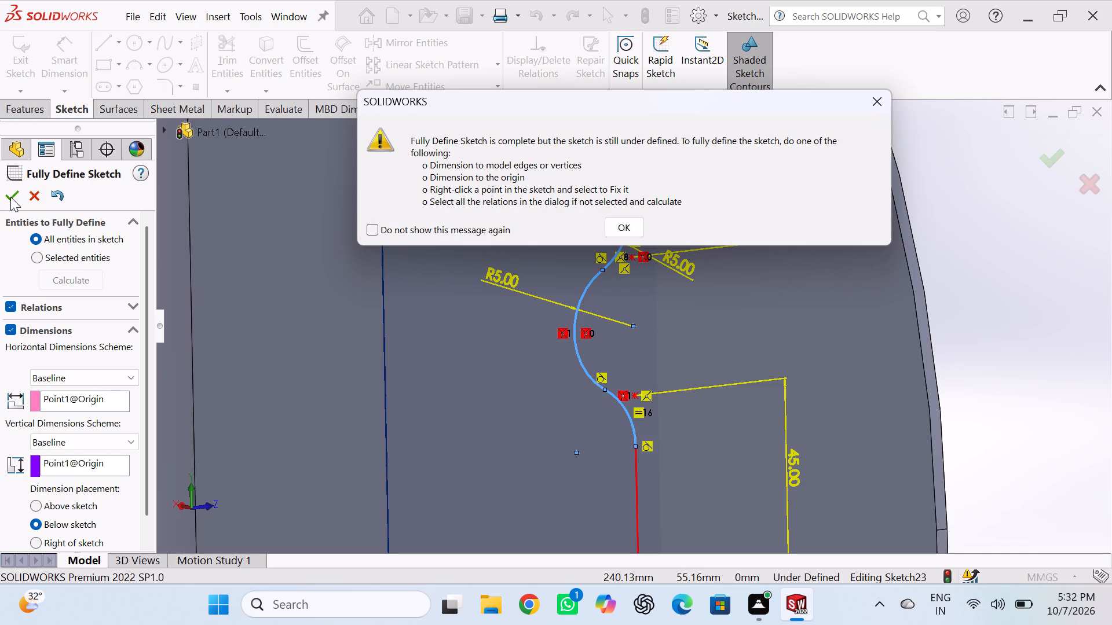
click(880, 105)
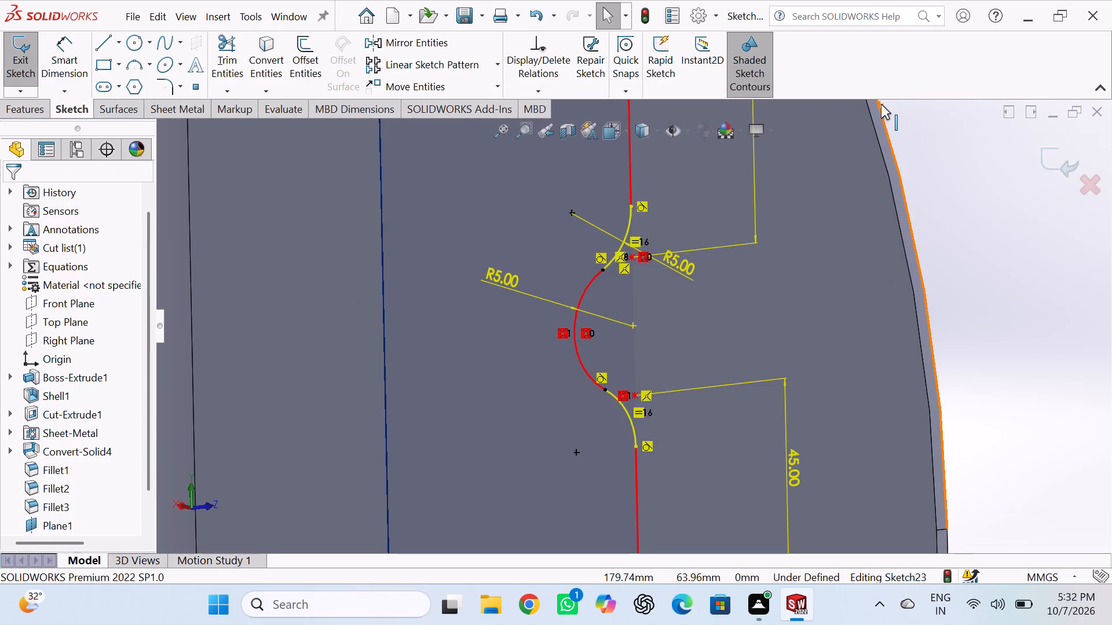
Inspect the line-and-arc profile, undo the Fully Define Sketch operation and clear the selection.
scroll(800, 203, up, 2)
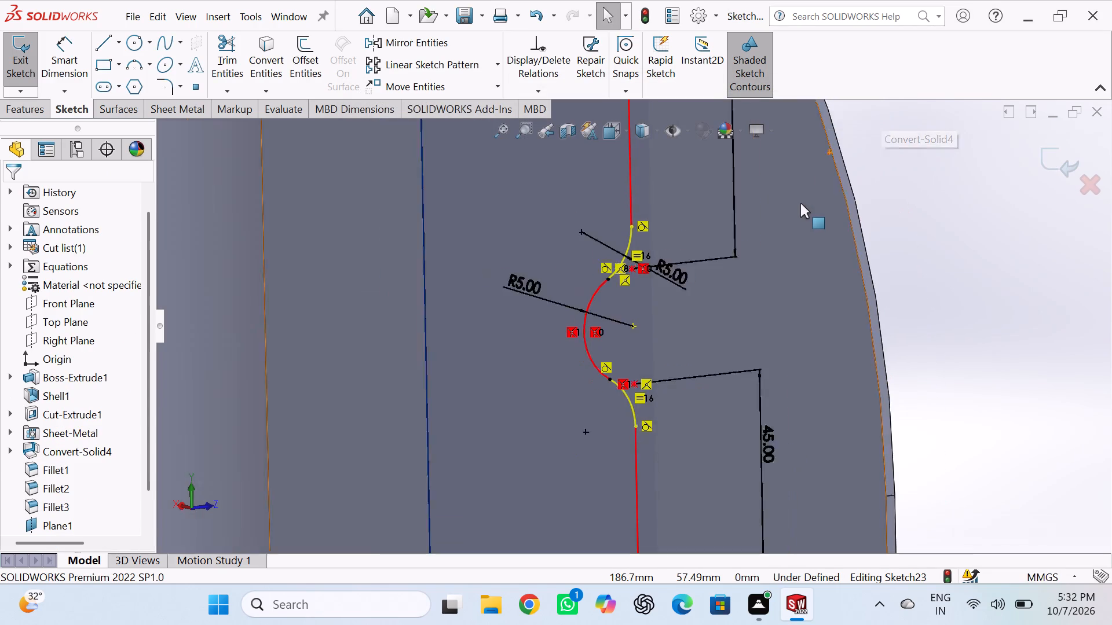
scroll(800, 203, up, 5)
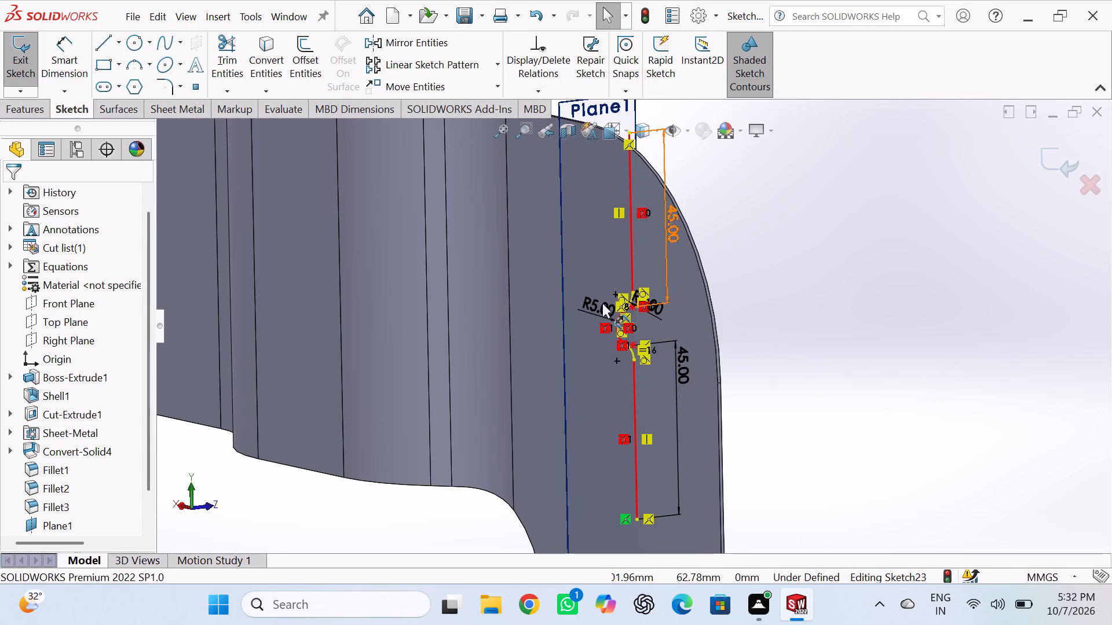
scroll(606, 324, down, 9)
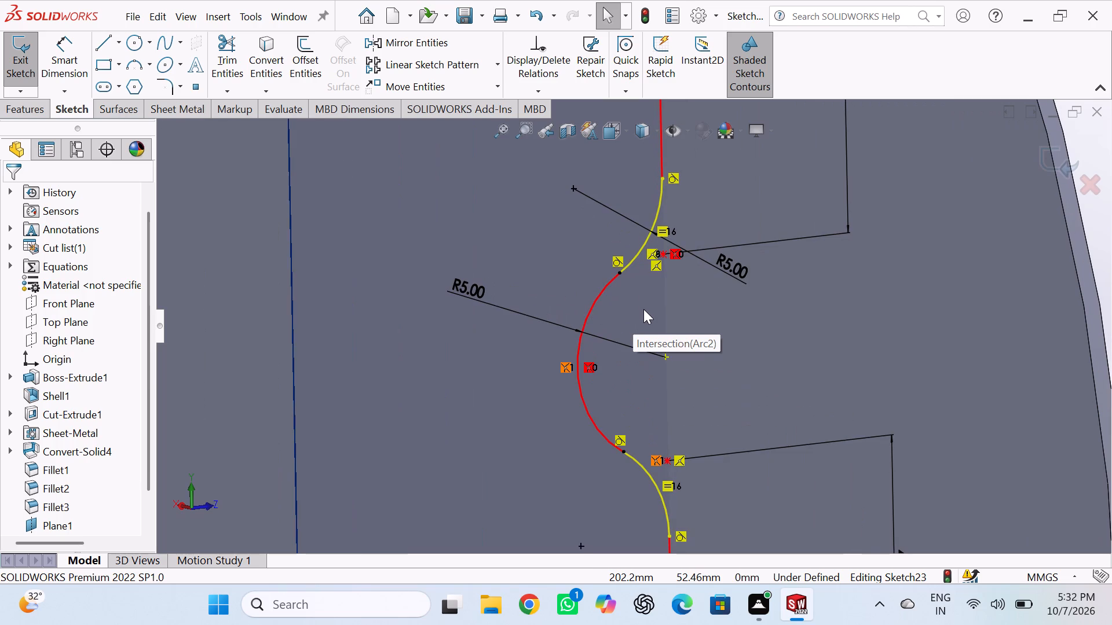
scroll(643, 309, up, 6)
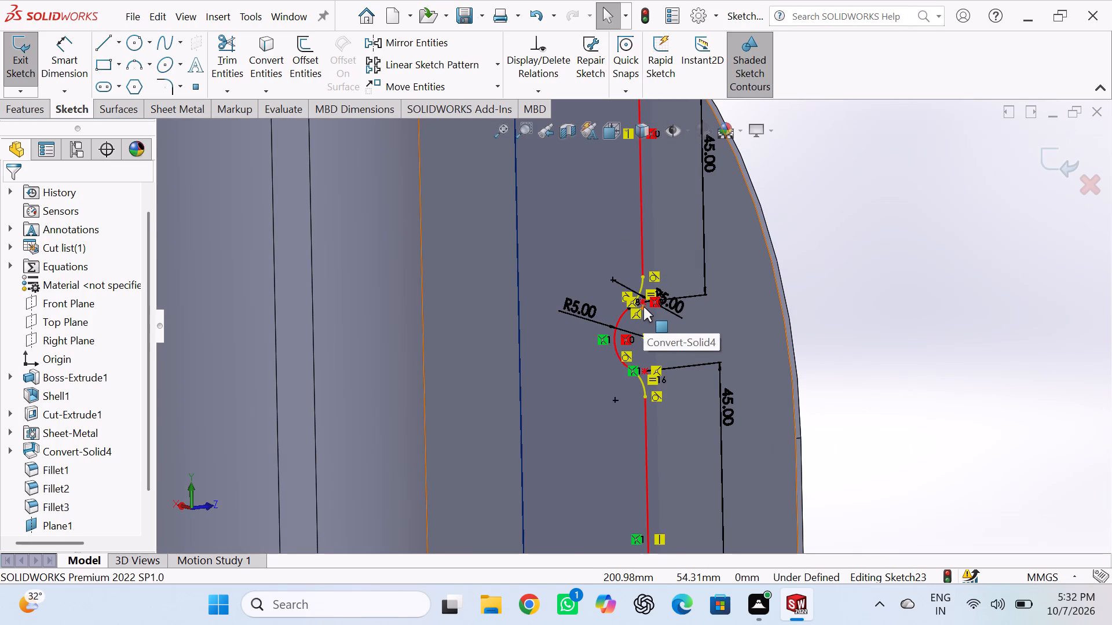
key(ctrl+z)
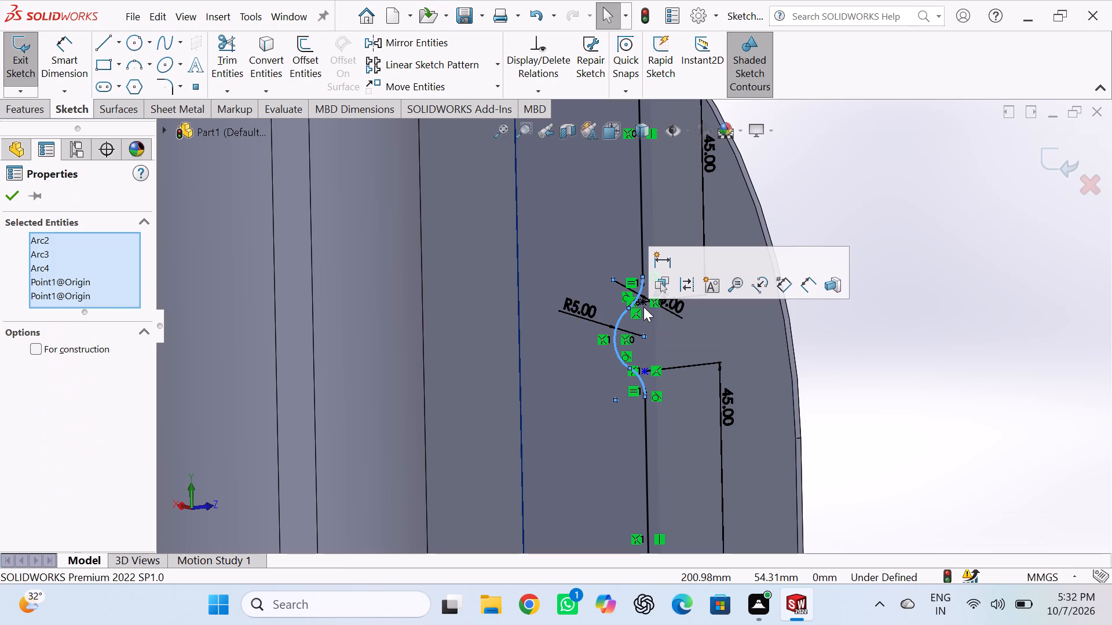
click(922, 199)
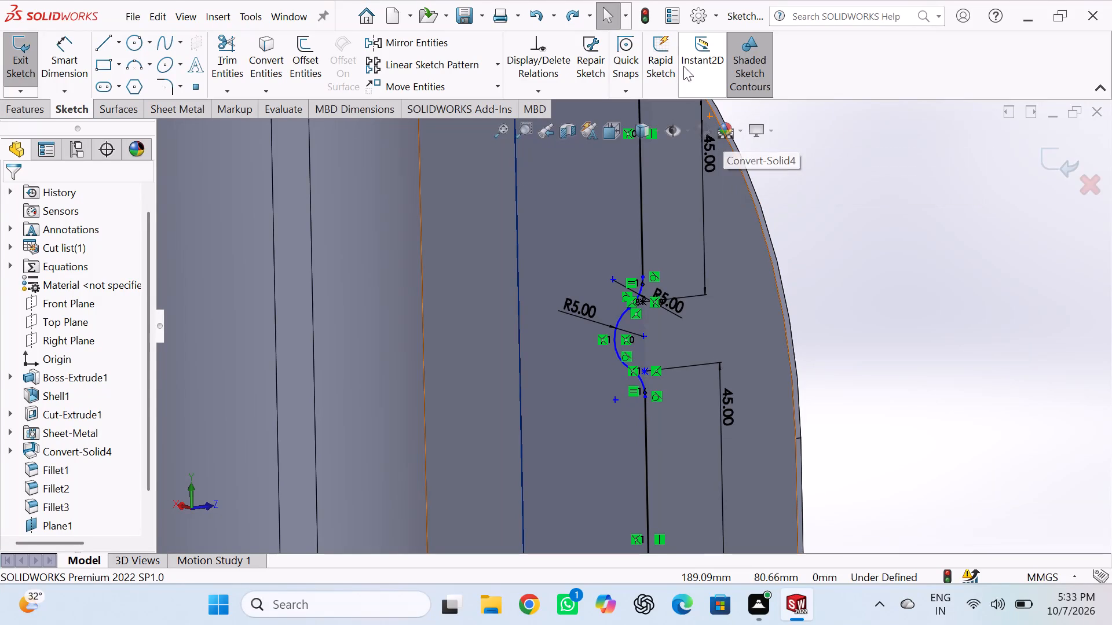
Exit the sketch and extrude the filleted line-and-arc profile 245 mm blind as a one-direction thin feature 10 mm thick.
scroll(805, 324, up, 8)
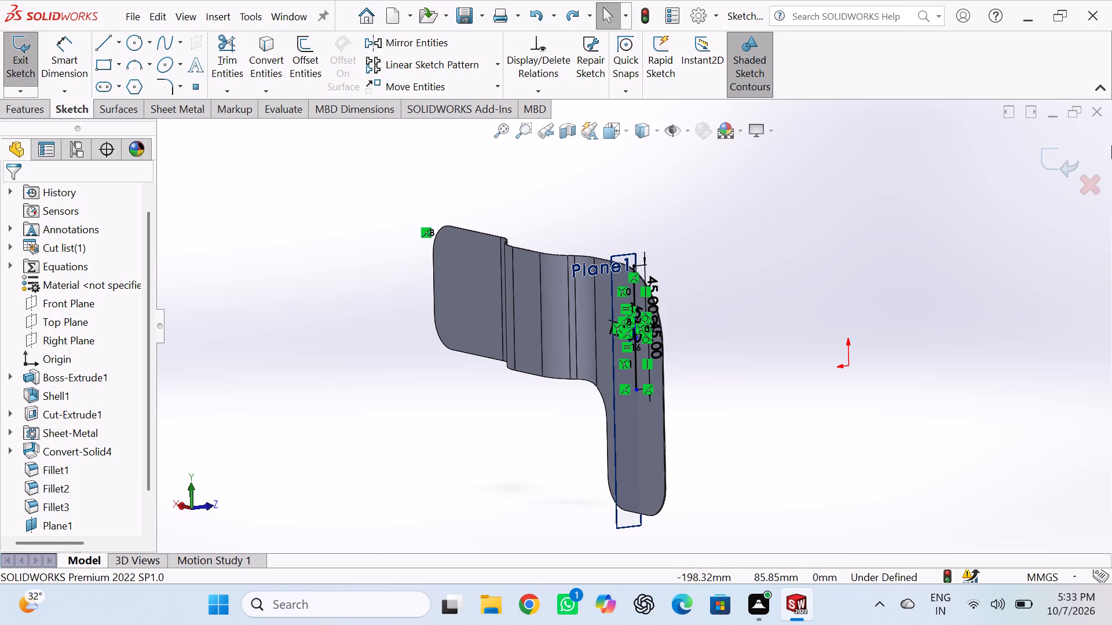
click(1060, 159)
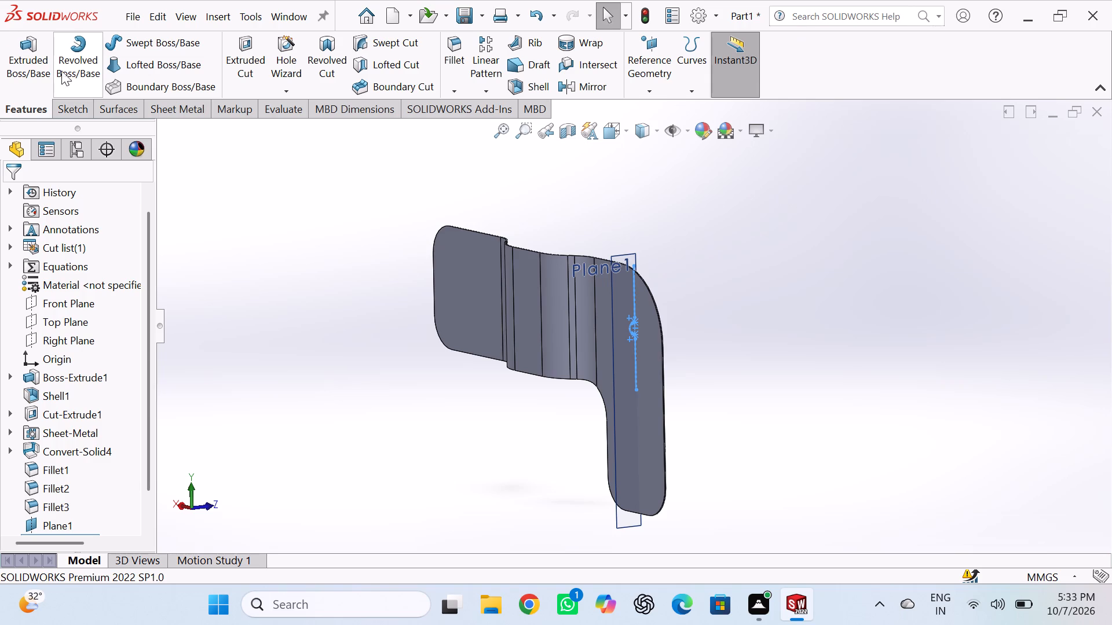
click(47, 65)
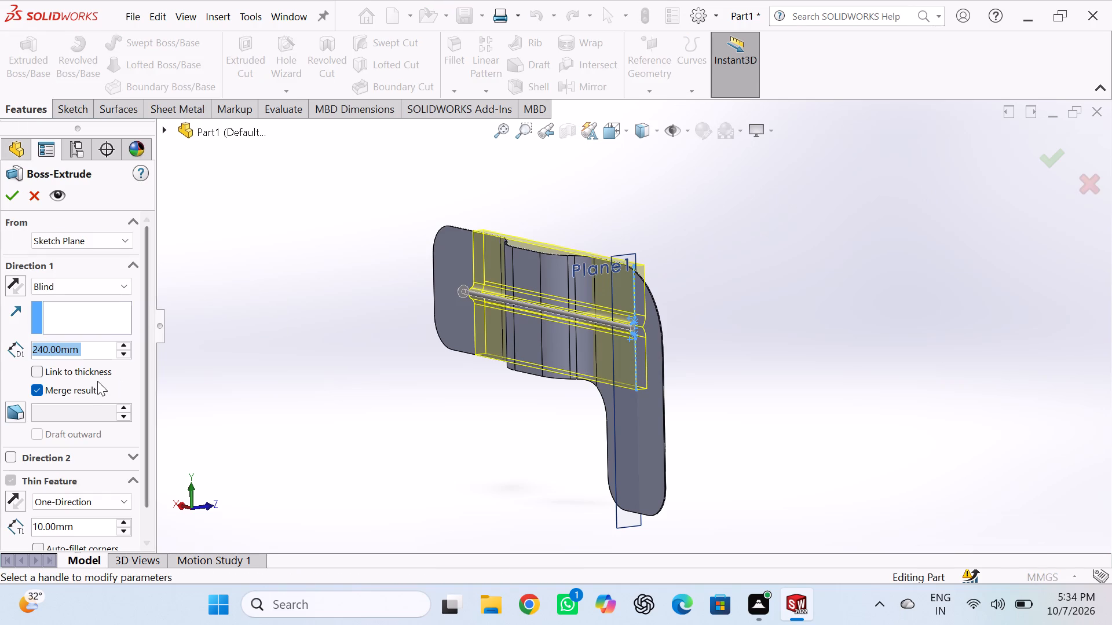
click(95, 348)
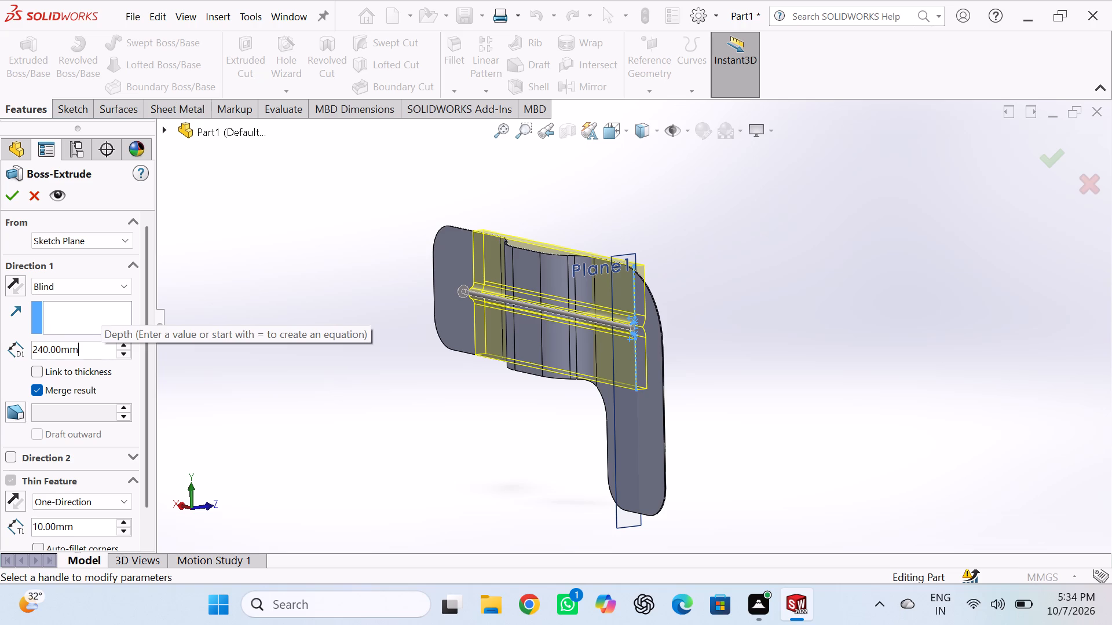
double_click(95, 348)
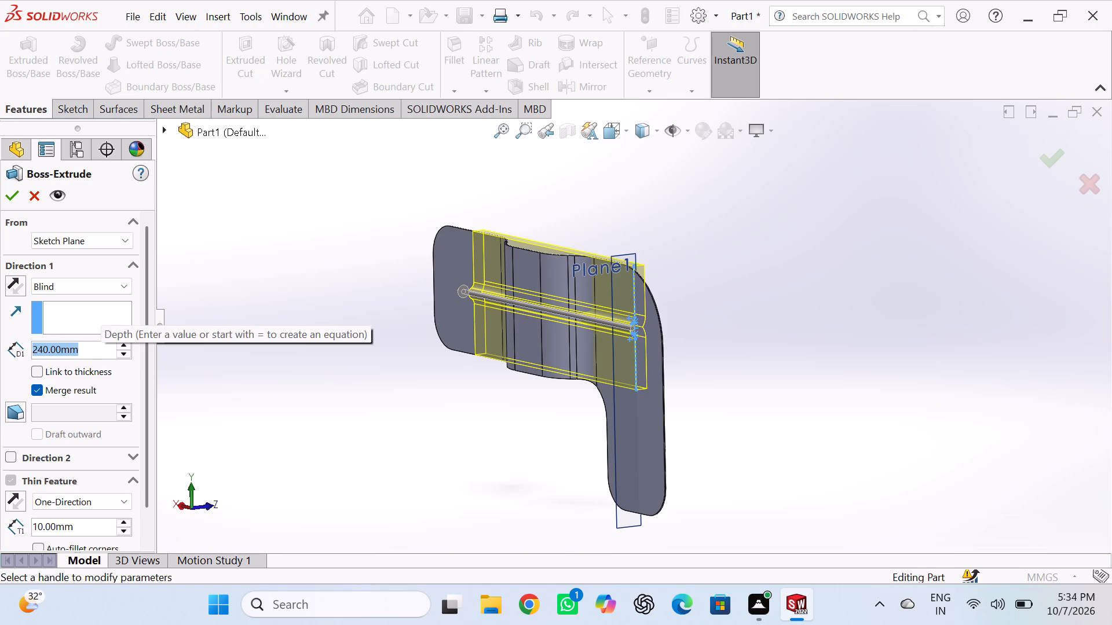
text(24)
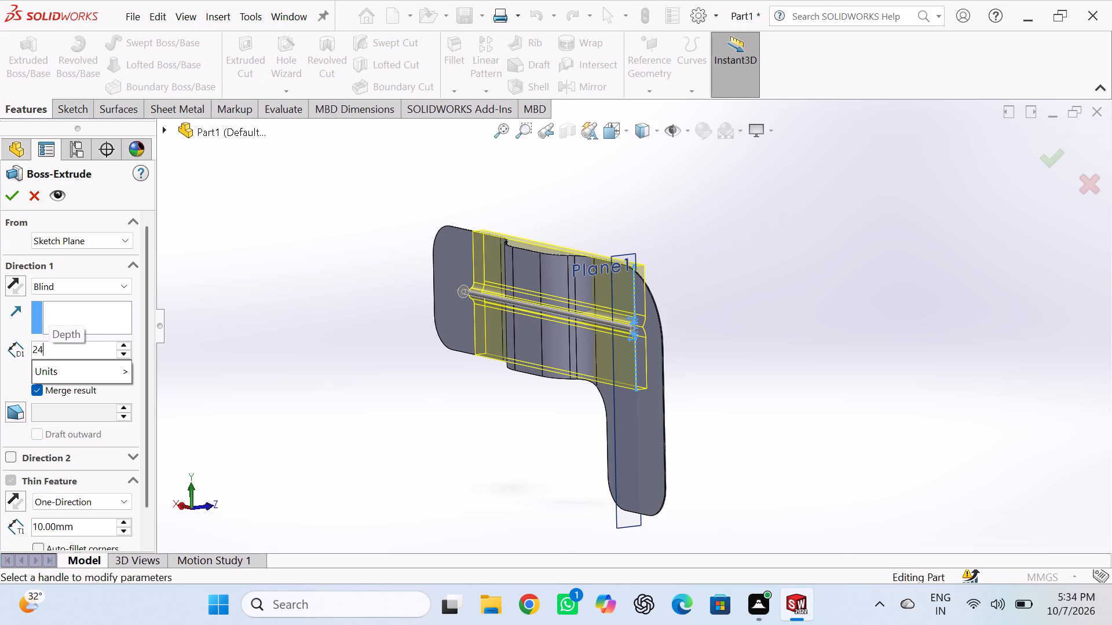
key(5)
click(13, 197)
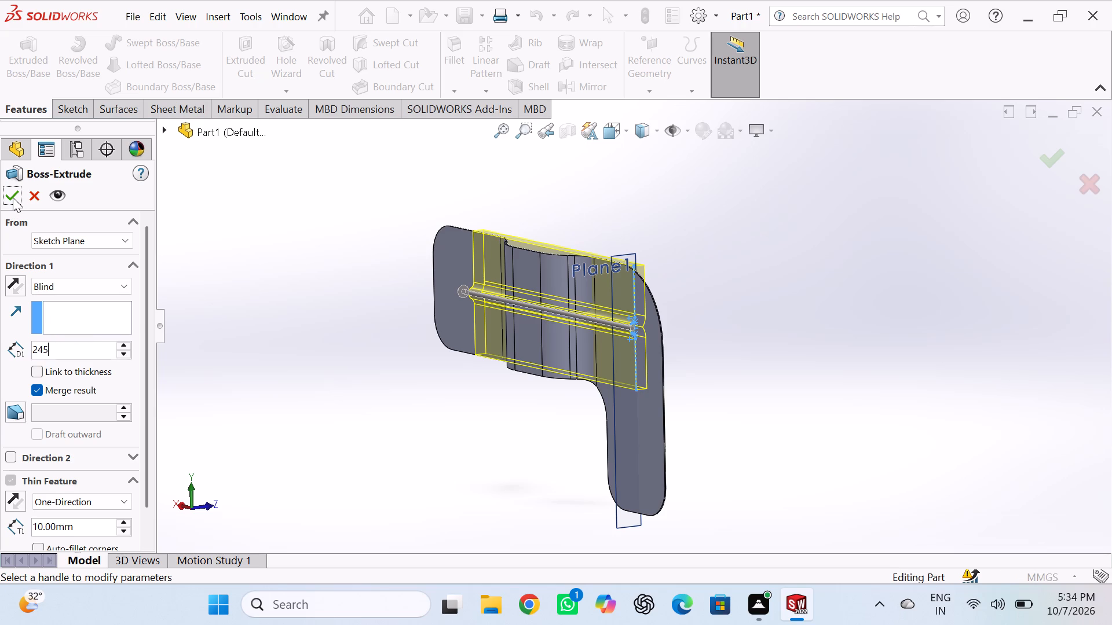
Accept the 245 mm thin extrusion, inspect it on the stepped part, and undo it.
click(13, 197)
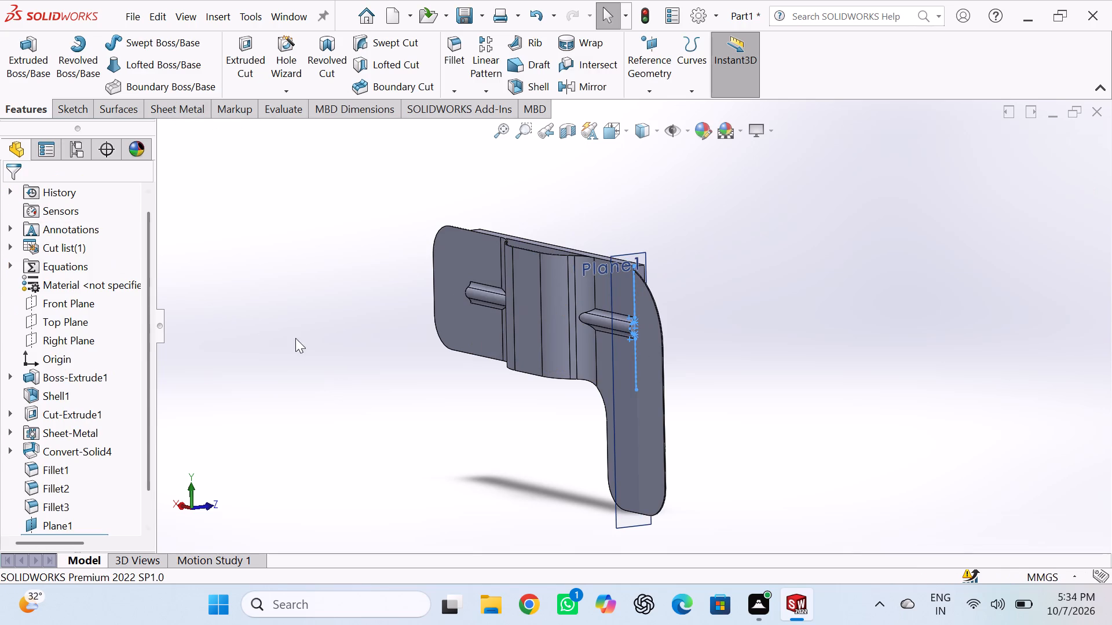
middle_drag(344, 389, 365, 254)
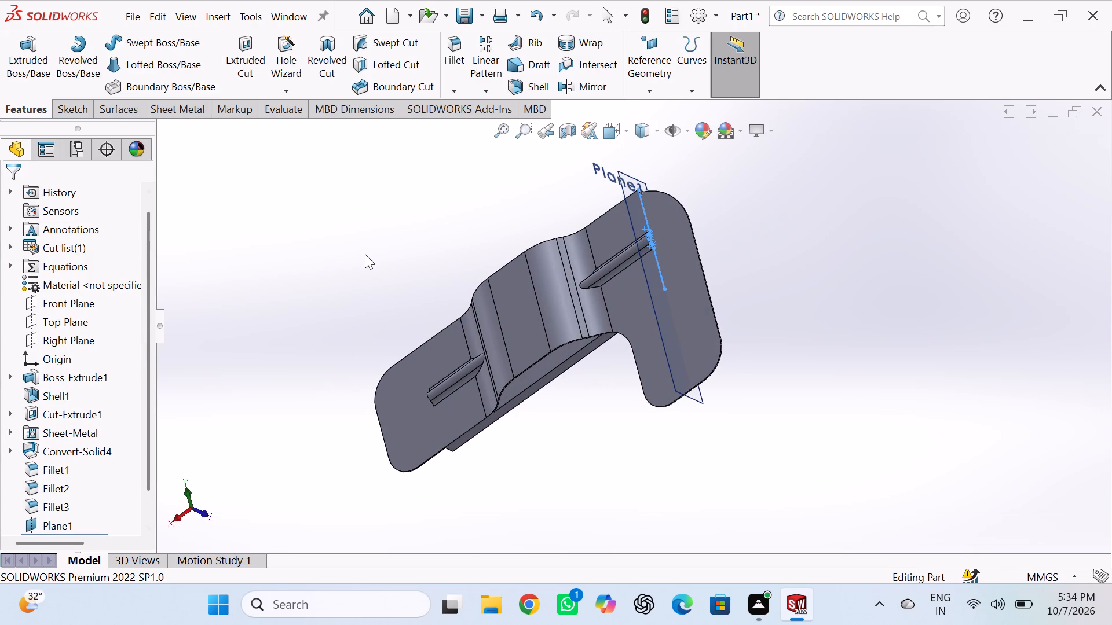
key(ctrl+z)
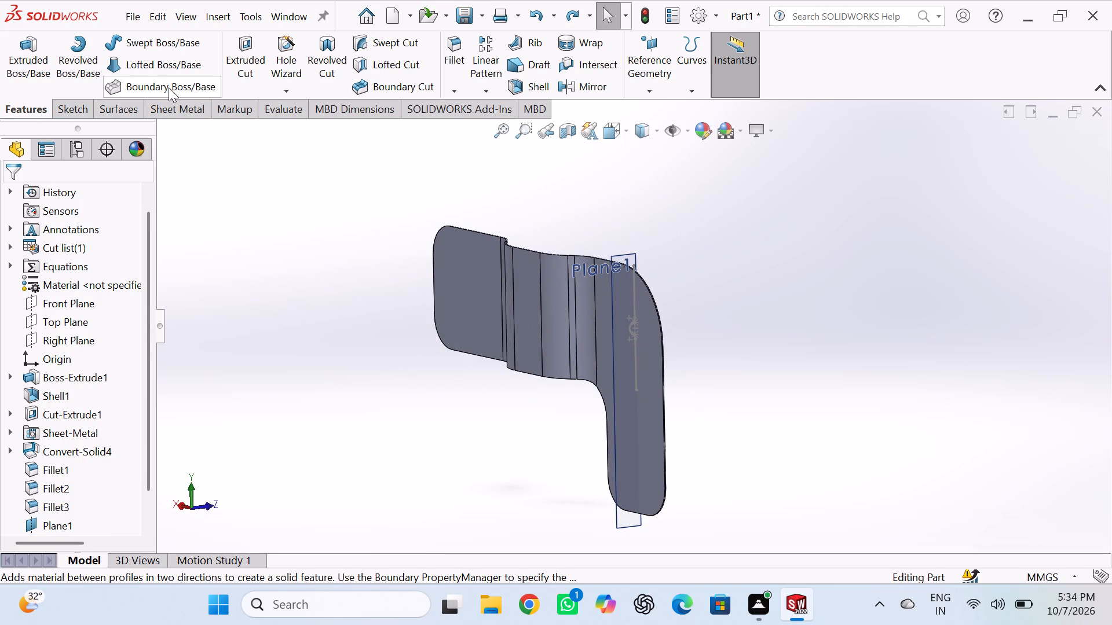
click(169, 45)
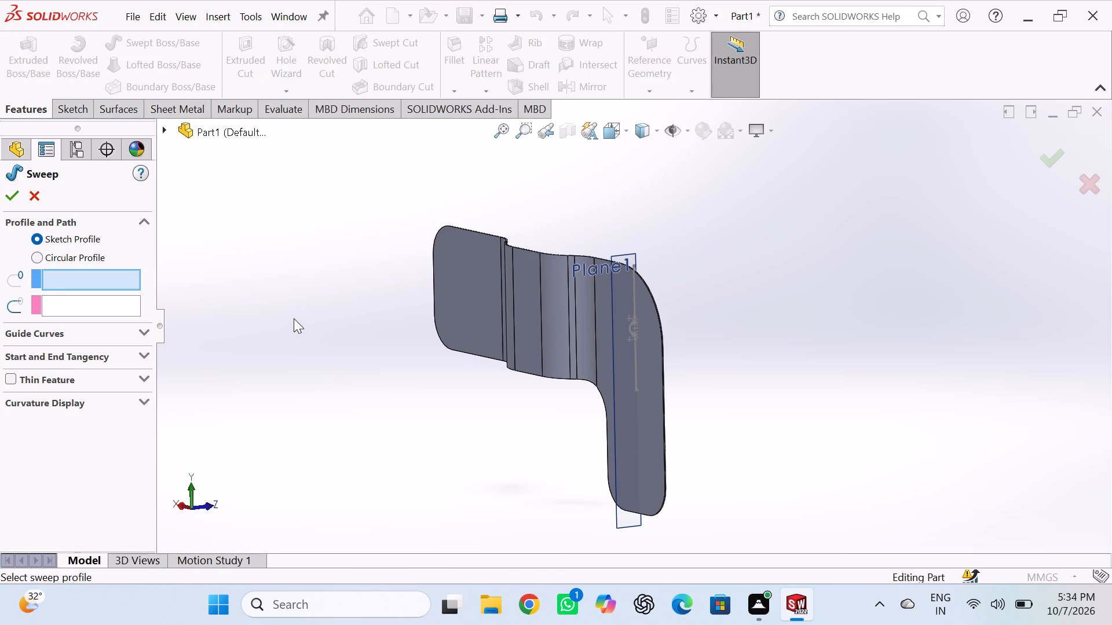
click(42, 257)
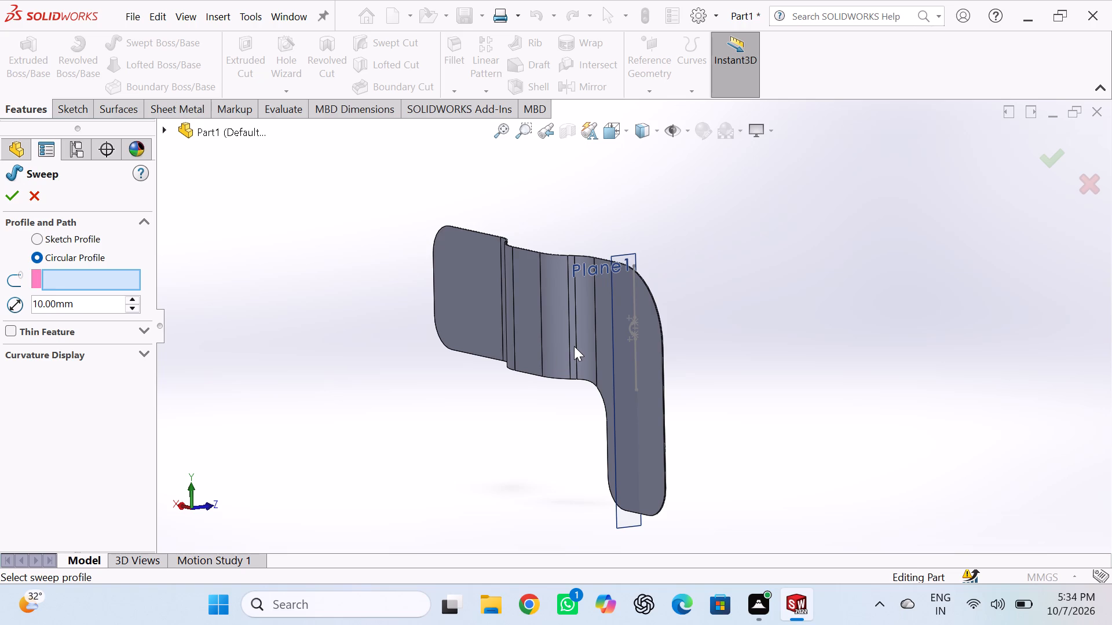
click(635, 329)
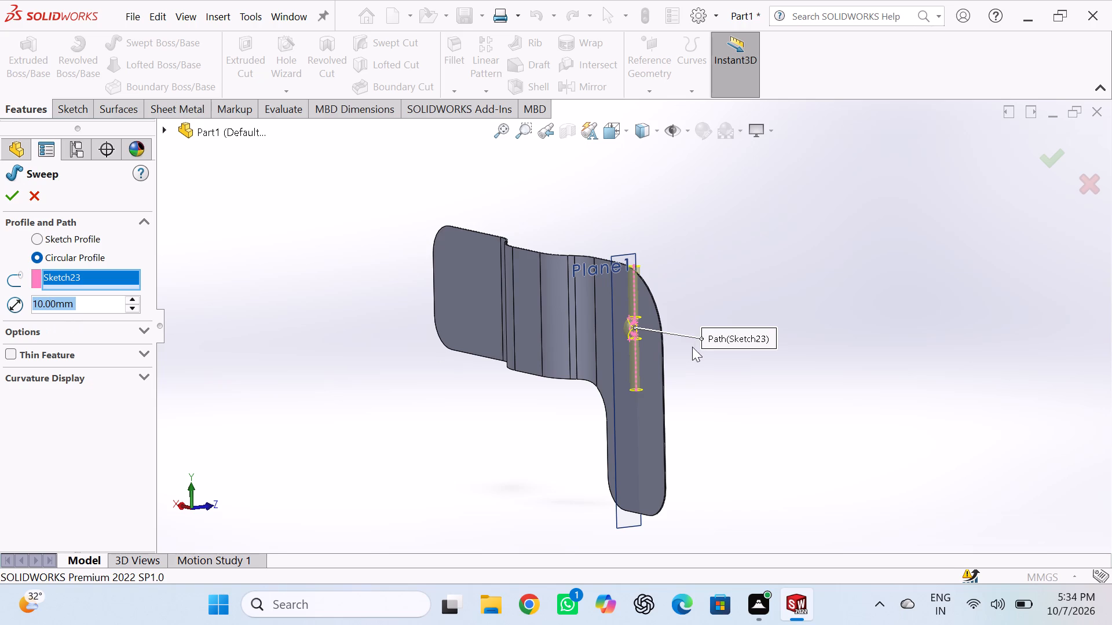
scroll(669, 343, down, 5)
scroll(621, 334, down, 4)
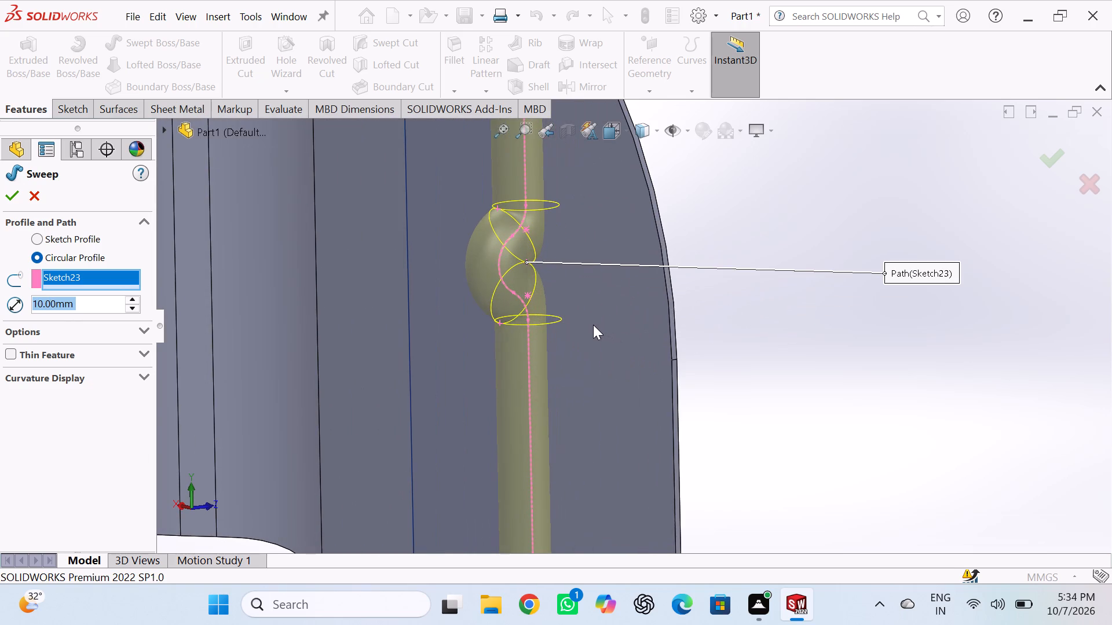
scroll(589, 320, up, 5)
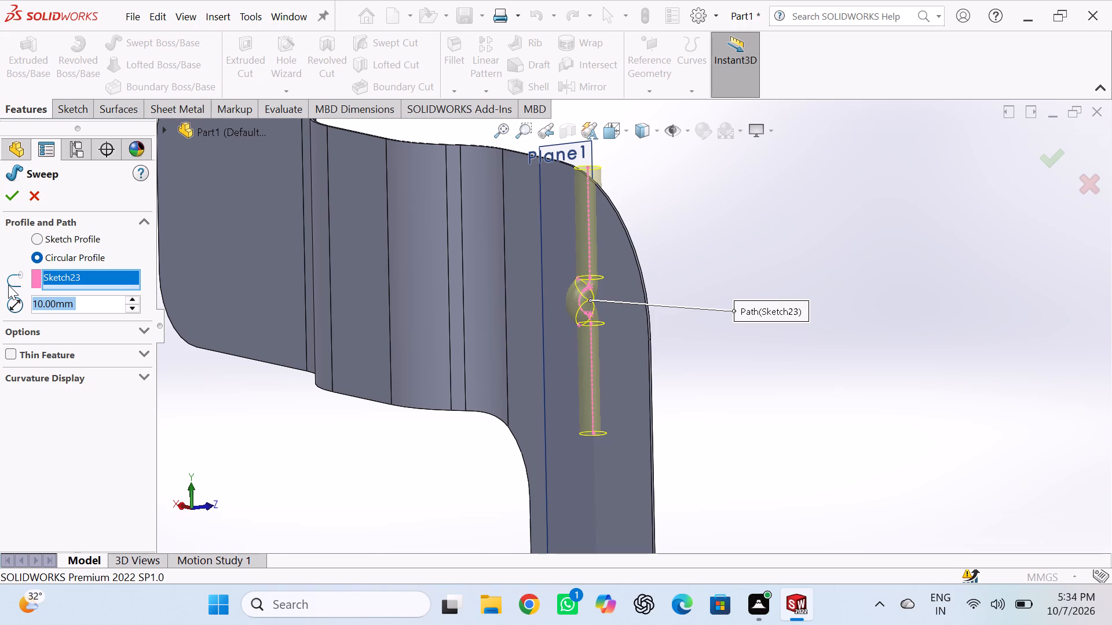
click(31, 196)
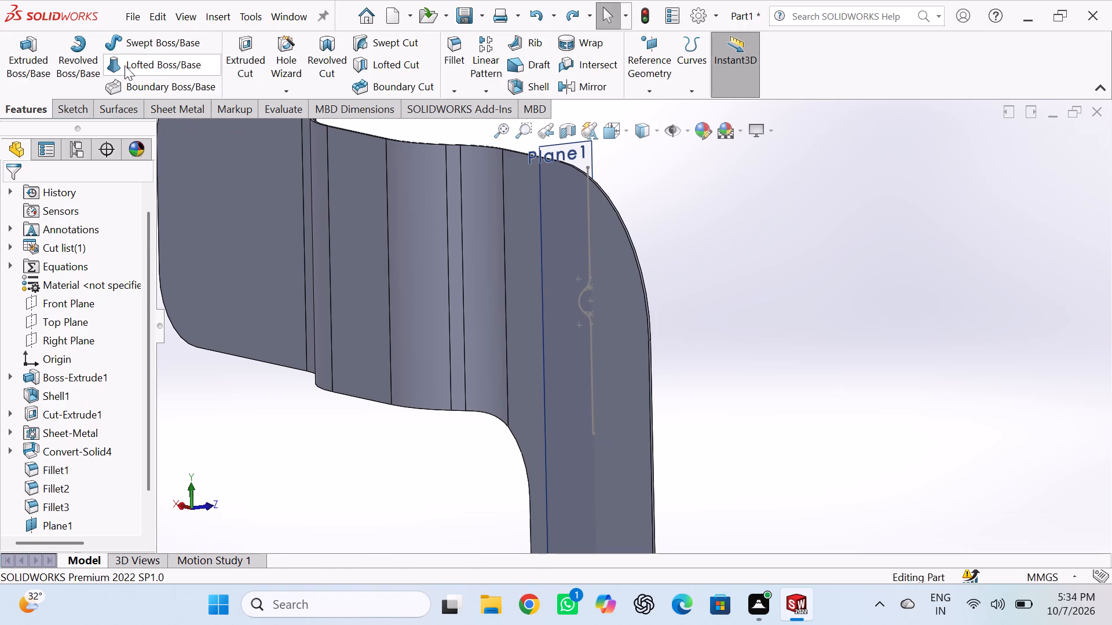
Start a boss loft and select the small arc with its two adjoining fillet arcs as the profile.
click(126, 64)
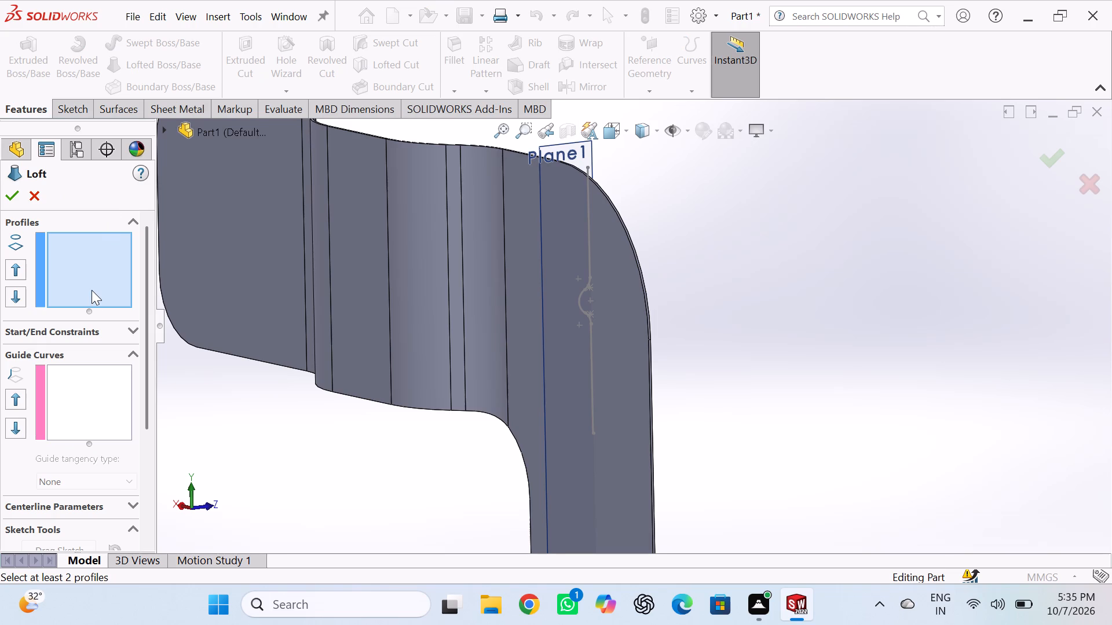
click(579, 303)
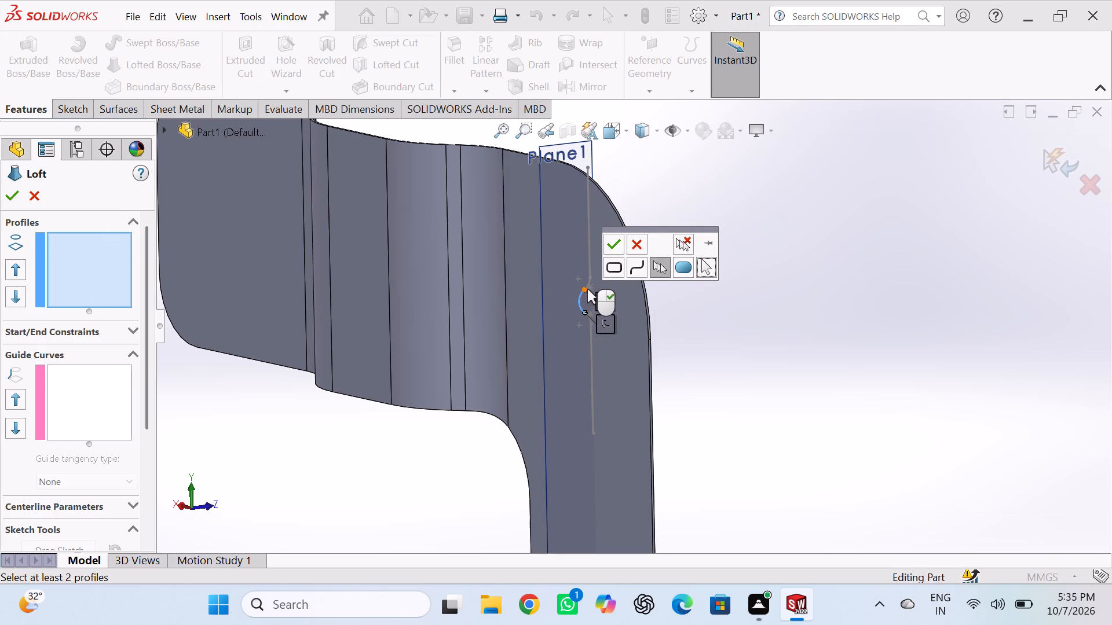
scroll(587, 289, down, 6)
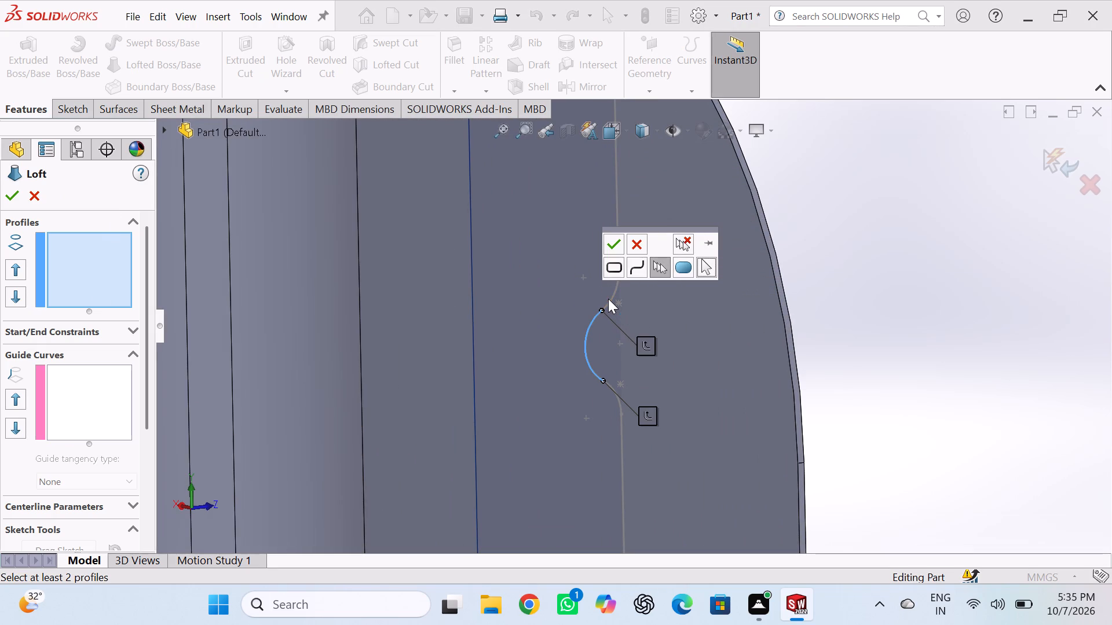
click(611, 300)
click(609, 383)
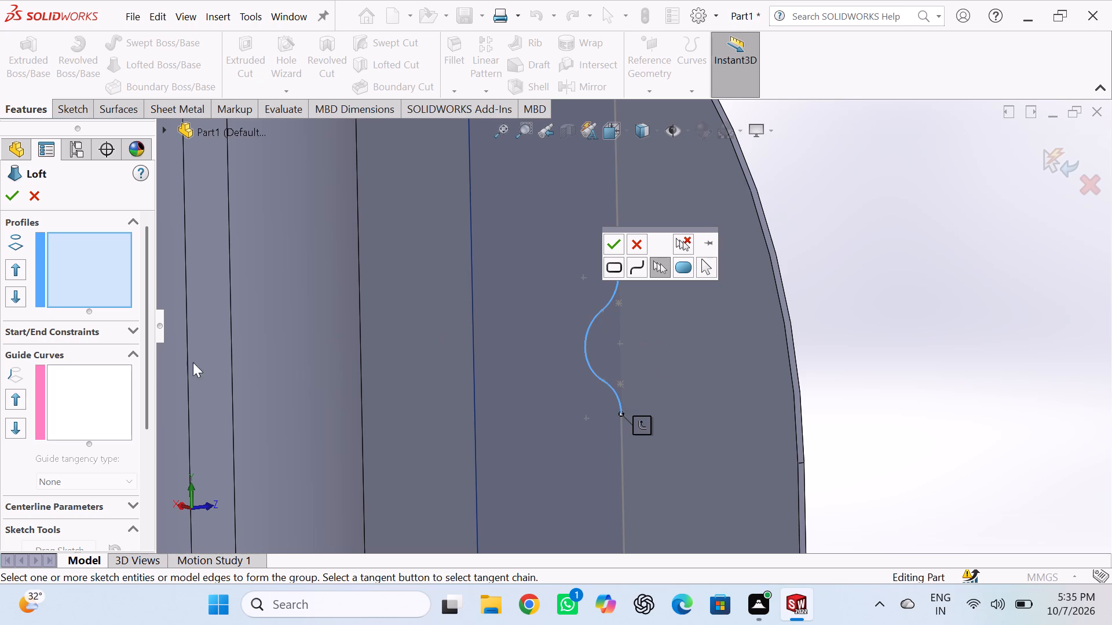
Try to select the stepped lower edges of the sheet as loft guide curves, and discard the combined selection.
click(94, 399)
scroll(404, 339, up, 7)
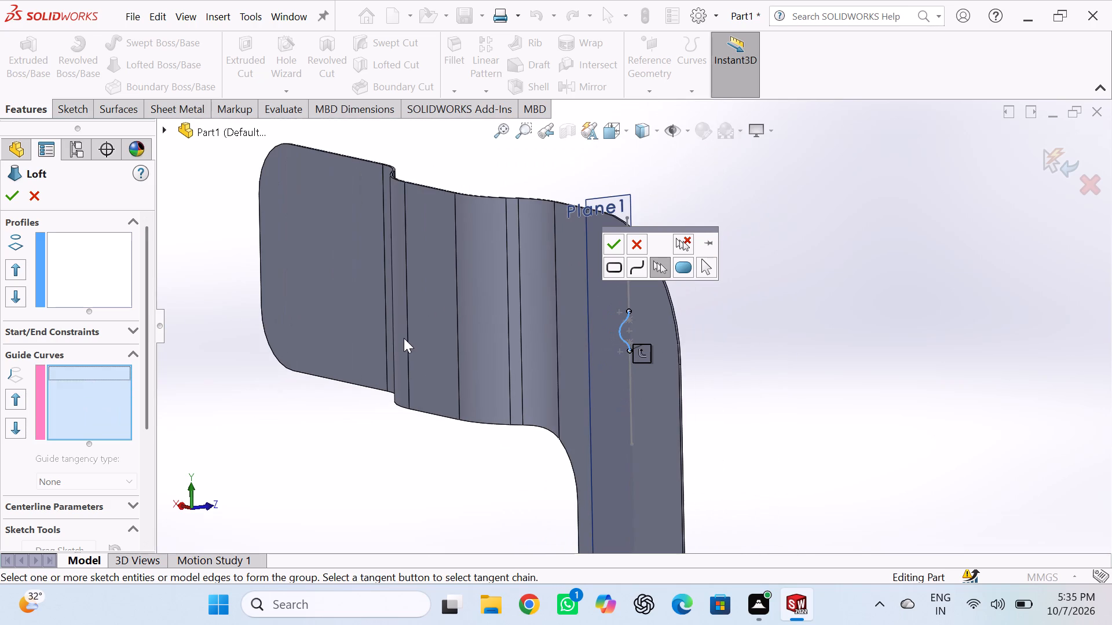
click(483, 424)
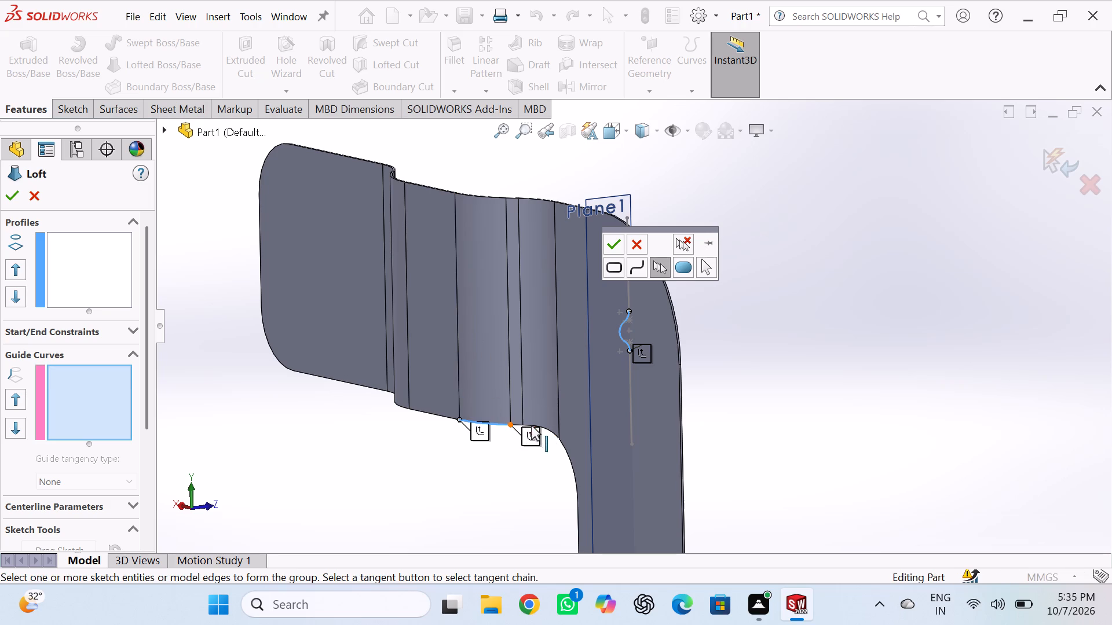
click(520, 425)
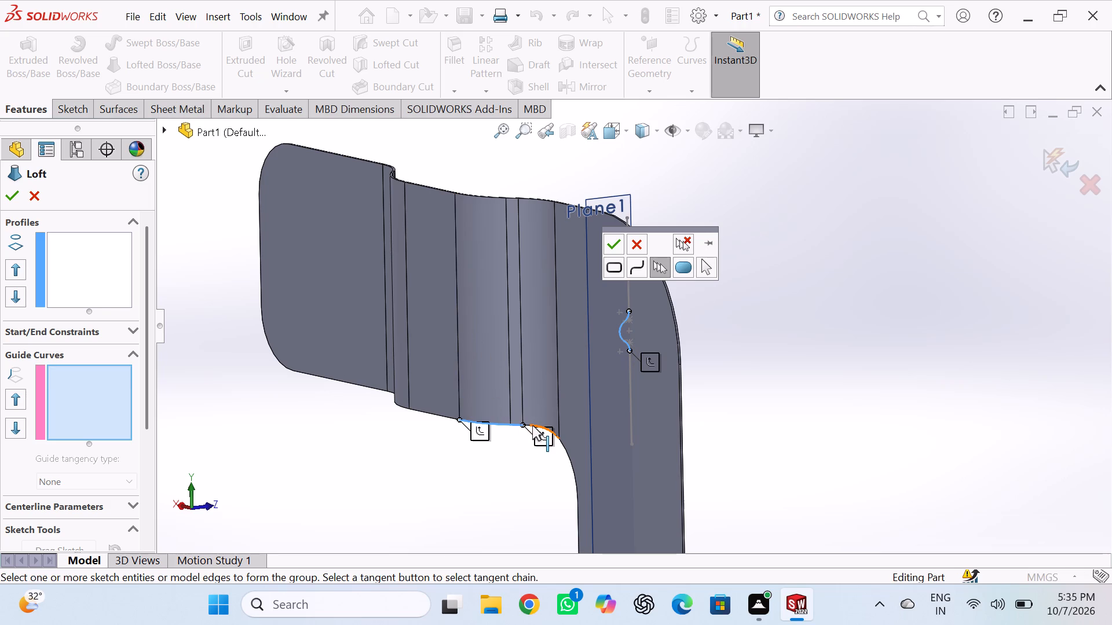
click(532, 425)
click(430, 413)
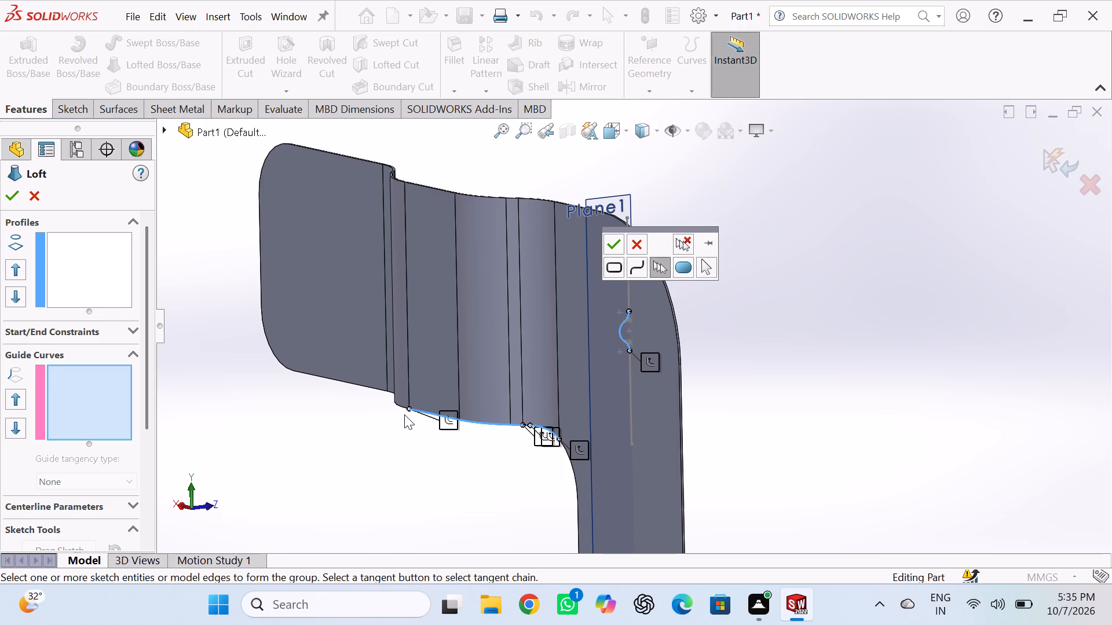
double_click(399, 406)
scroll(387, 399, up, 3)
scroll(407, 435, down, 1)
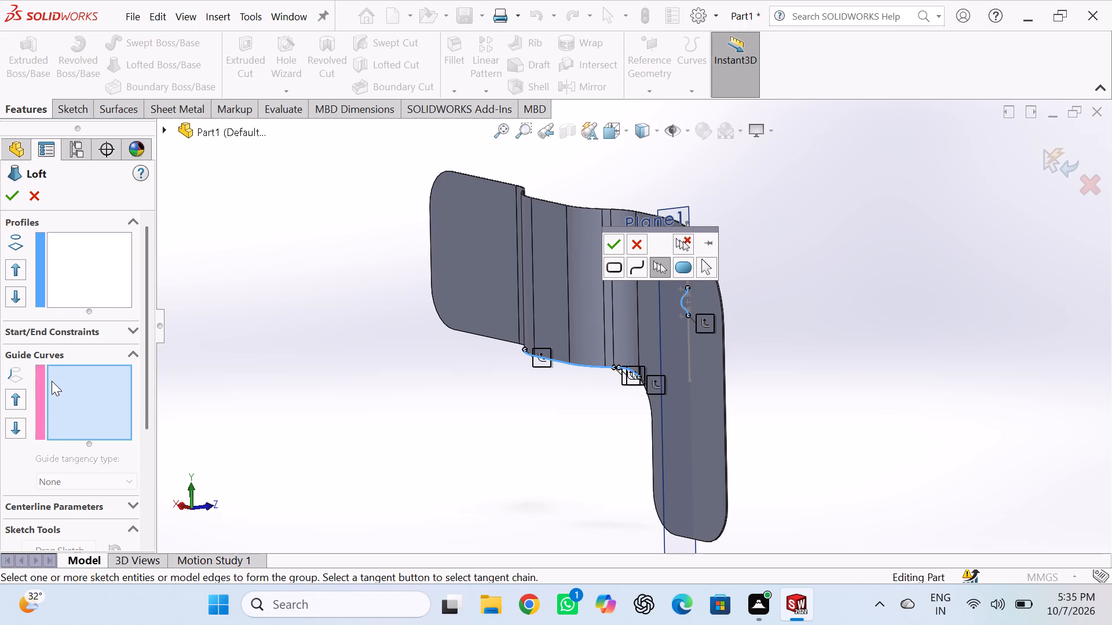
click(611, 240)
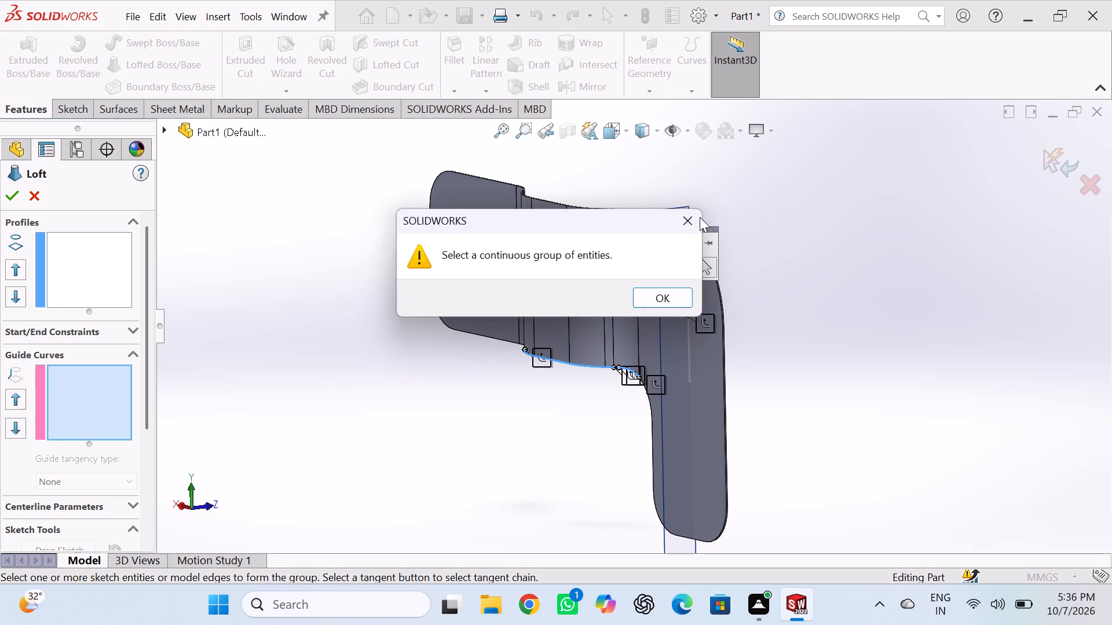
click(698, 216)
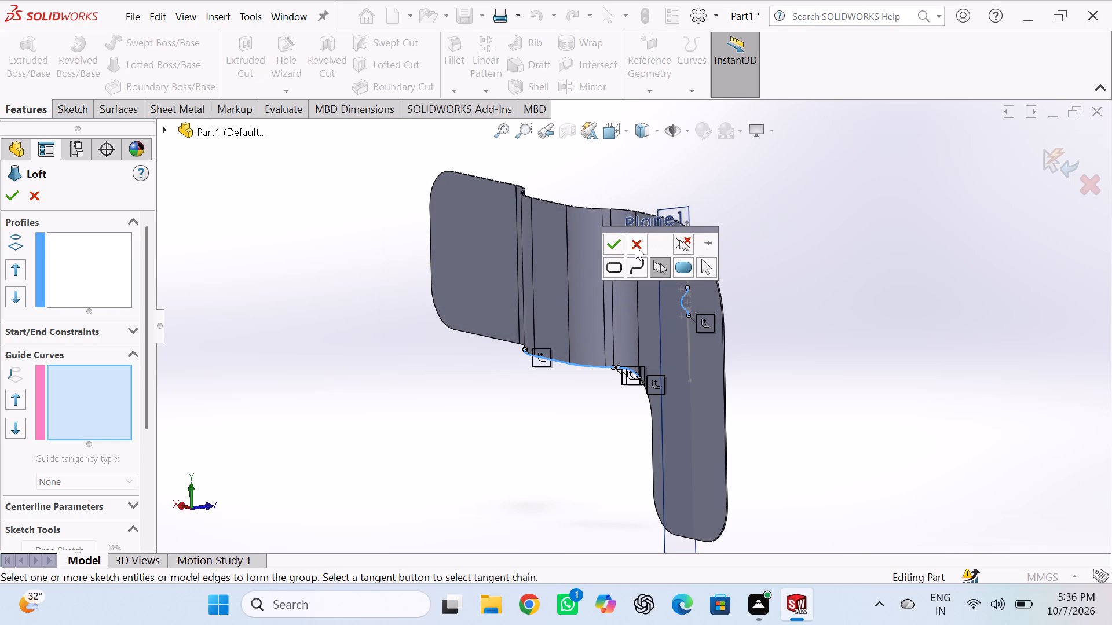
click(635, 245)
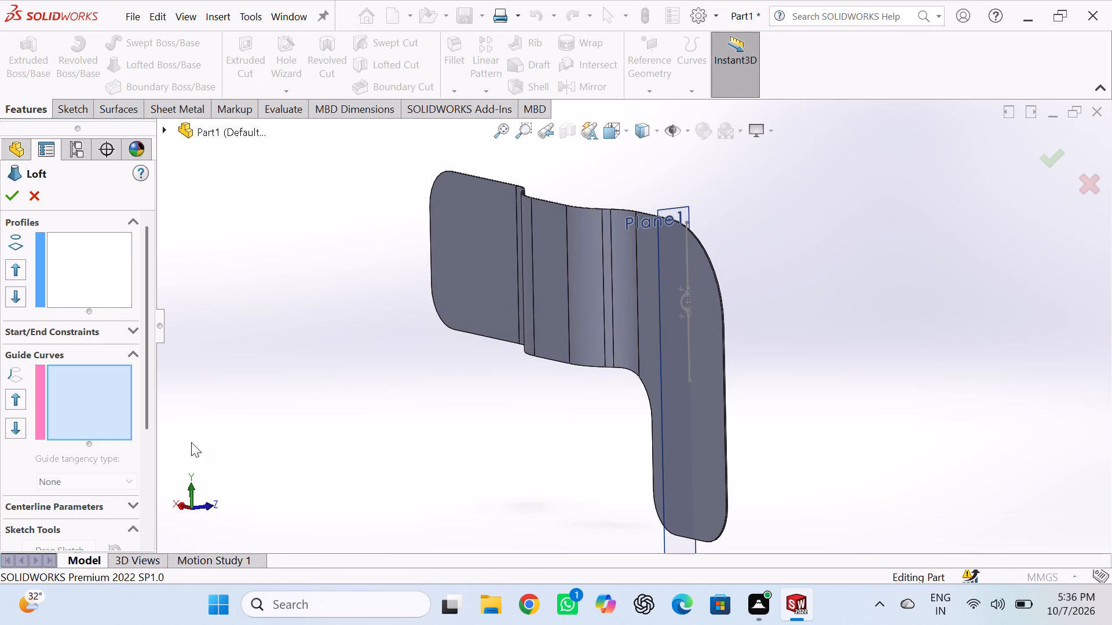
Set the small arc and its two adjoining fillet arcs as an open-group loft profile.
click(101, 275)
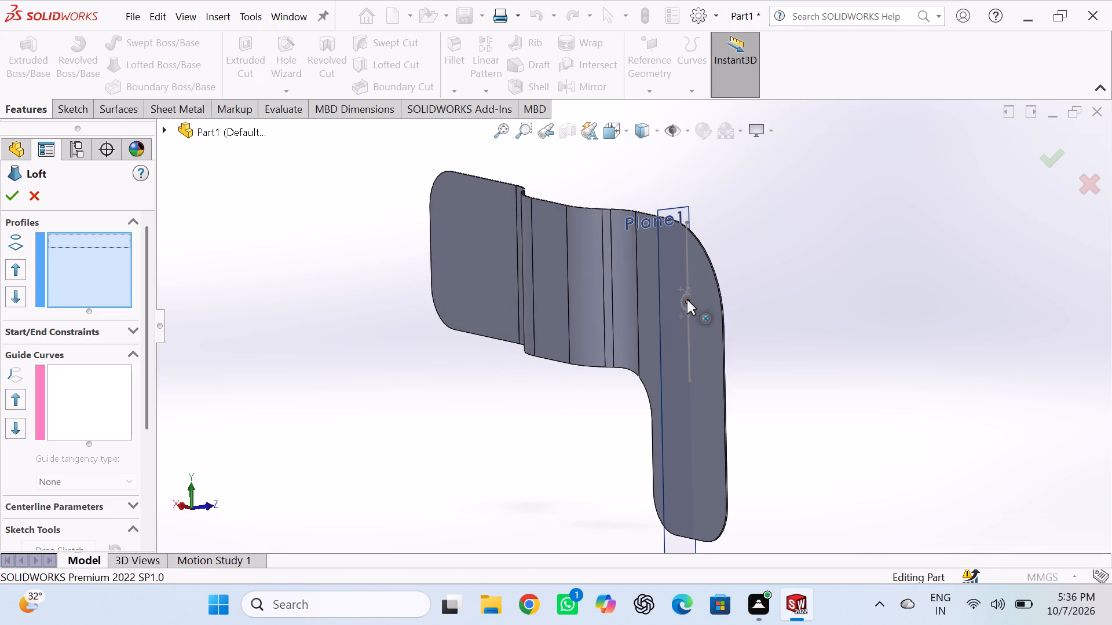
click(681, 303)
scroll(701, 298, down, 6)
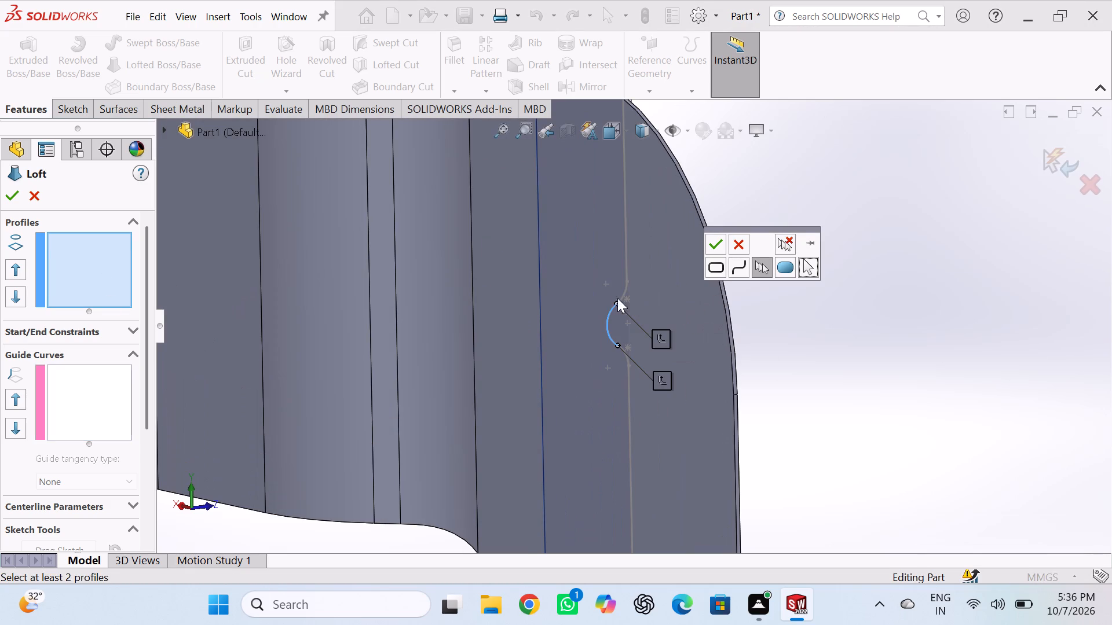
click(621, 296)
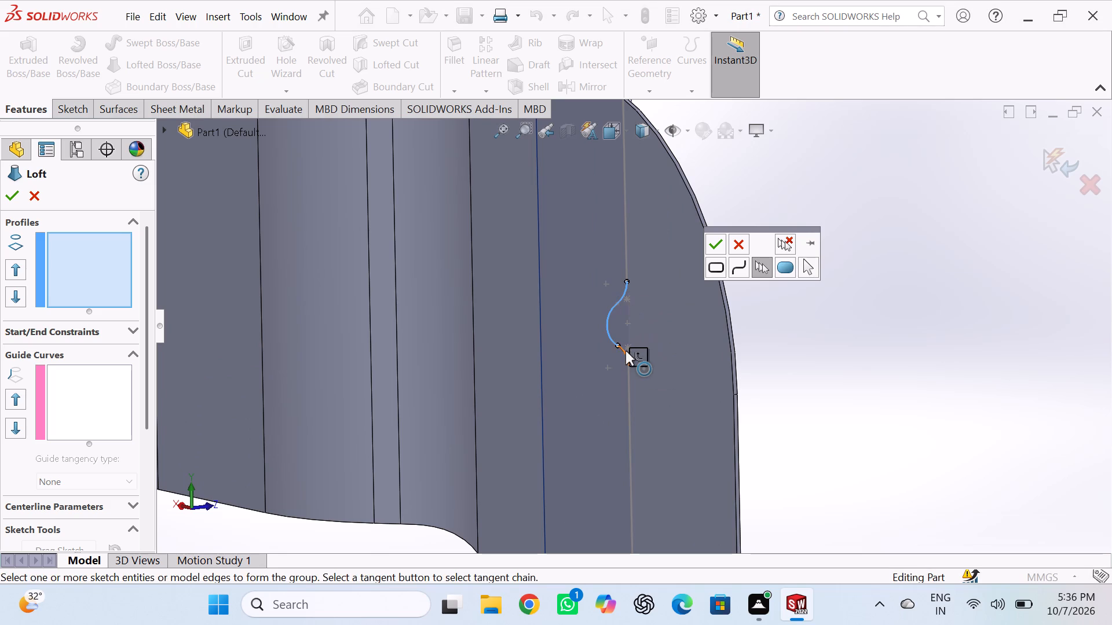
click(625, 351)
click(720, 240)
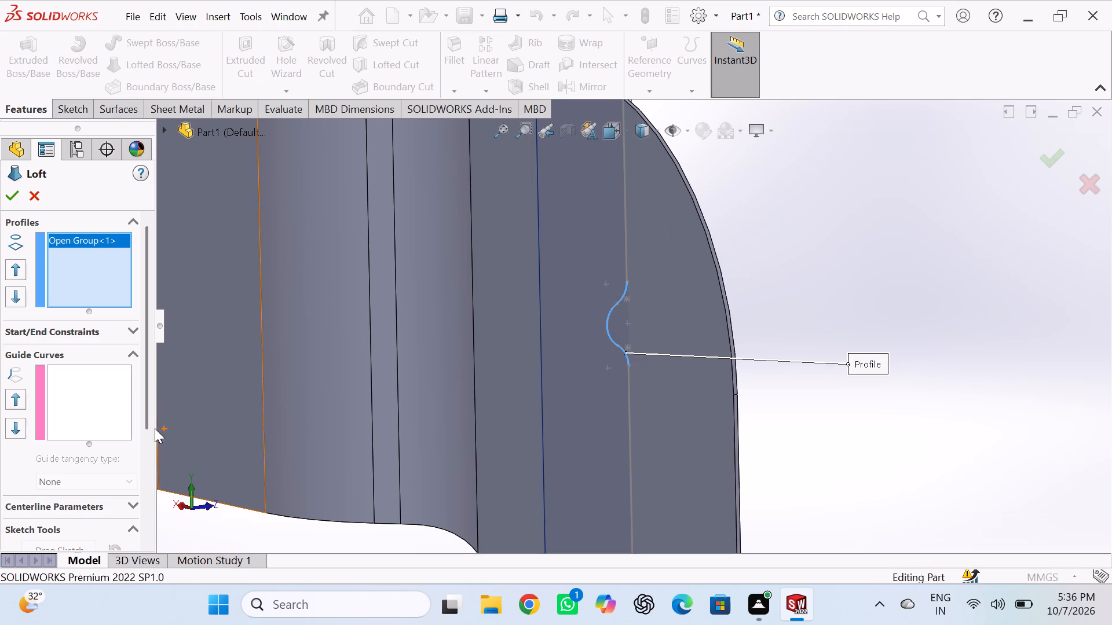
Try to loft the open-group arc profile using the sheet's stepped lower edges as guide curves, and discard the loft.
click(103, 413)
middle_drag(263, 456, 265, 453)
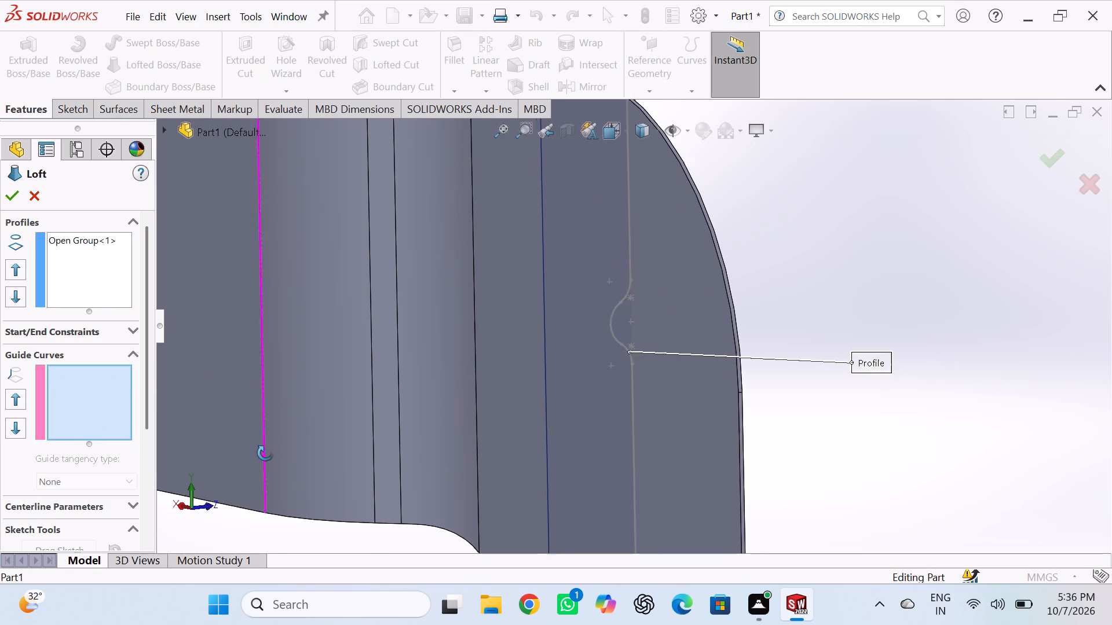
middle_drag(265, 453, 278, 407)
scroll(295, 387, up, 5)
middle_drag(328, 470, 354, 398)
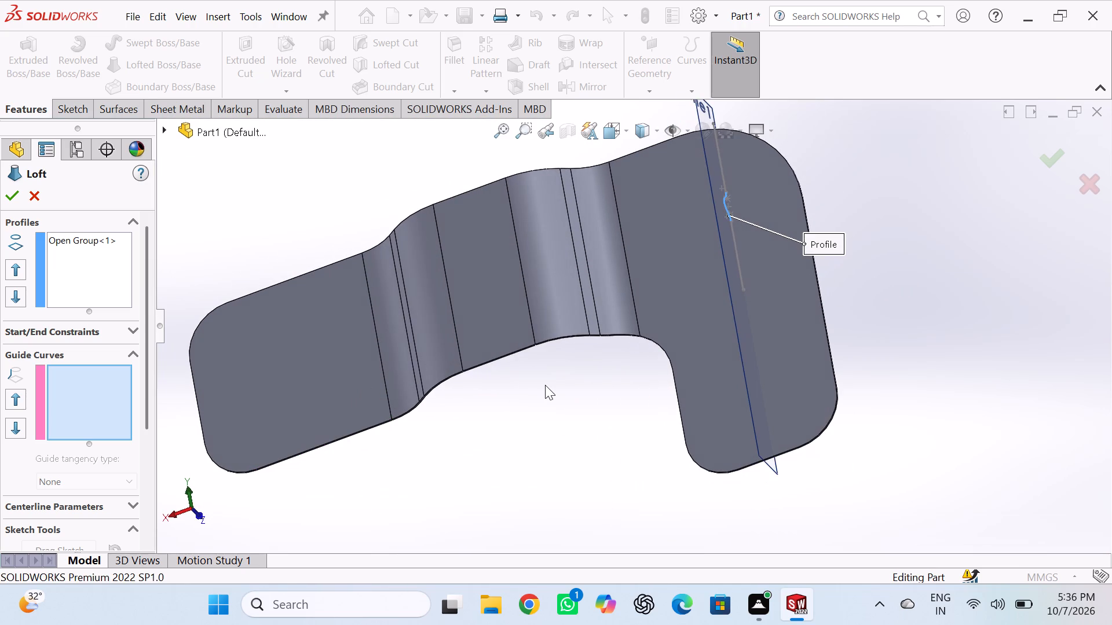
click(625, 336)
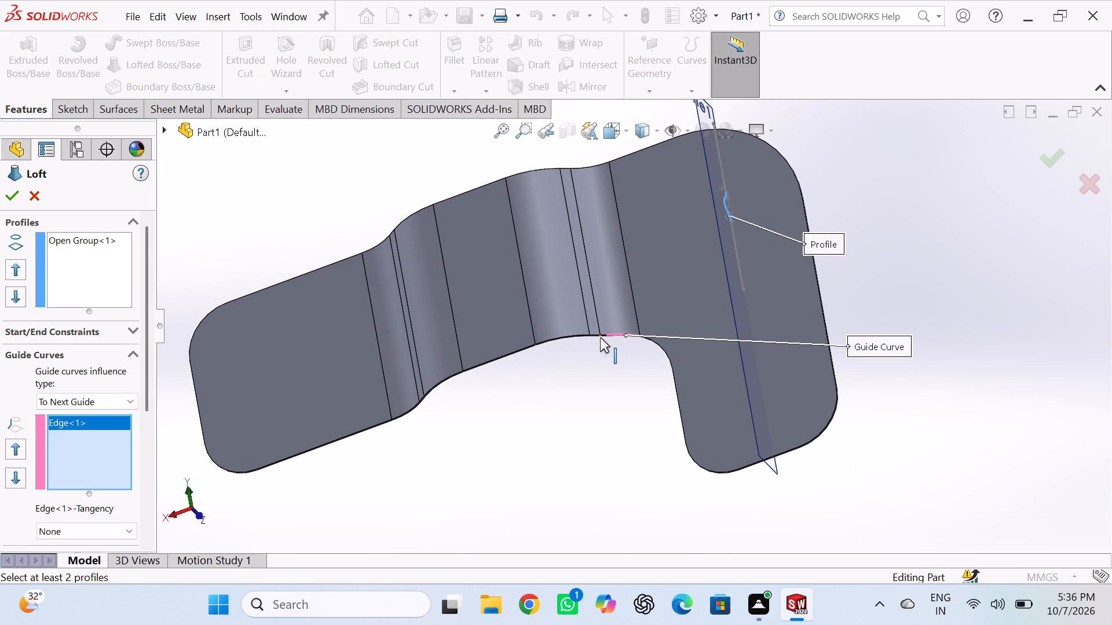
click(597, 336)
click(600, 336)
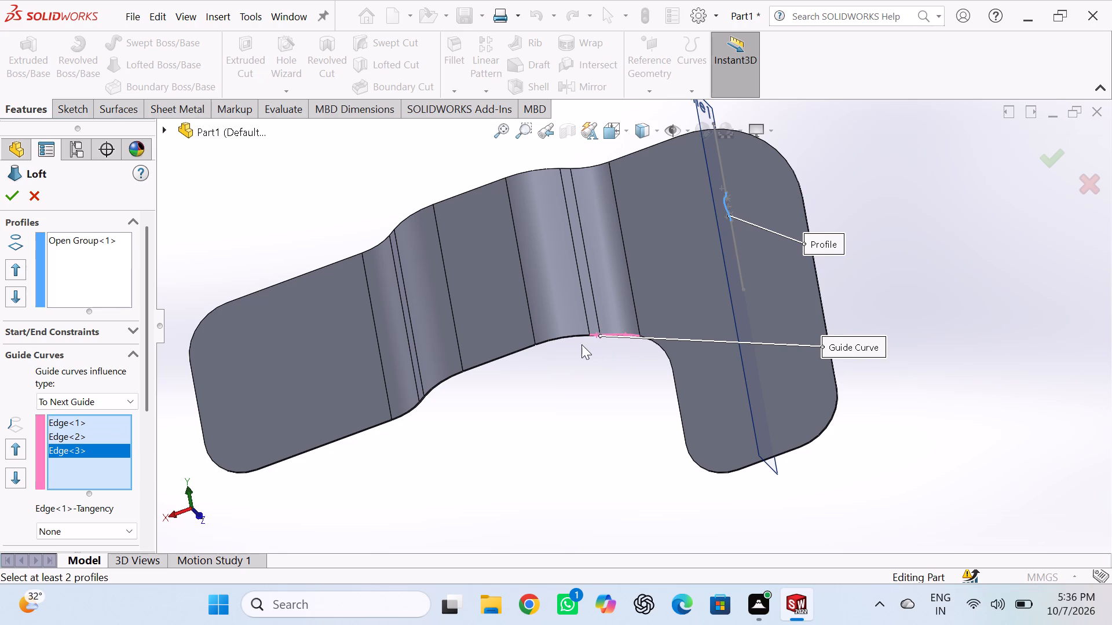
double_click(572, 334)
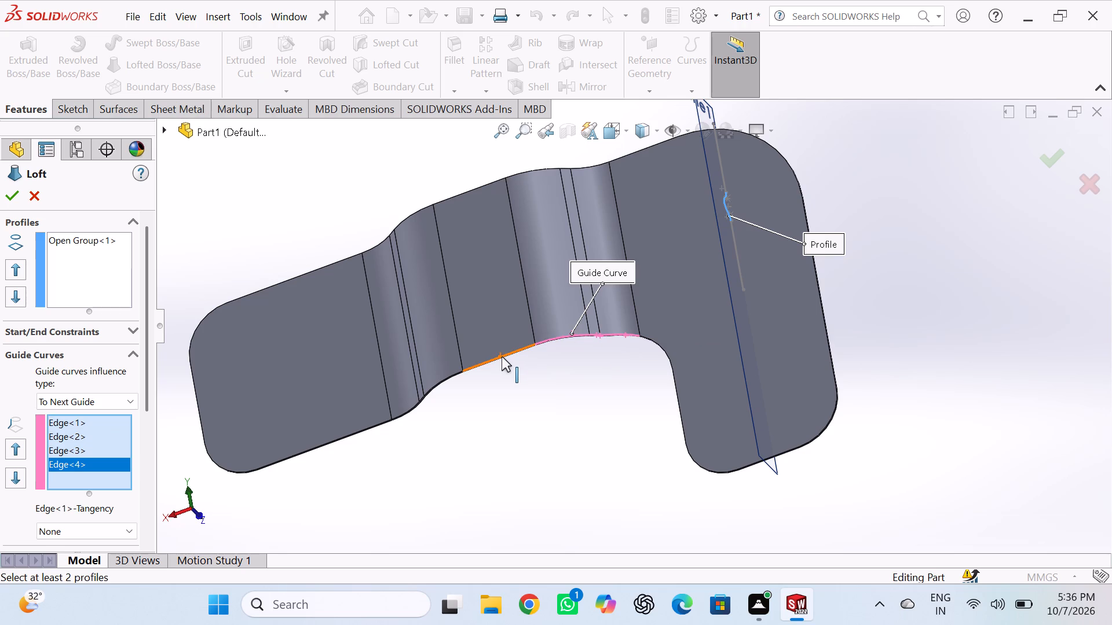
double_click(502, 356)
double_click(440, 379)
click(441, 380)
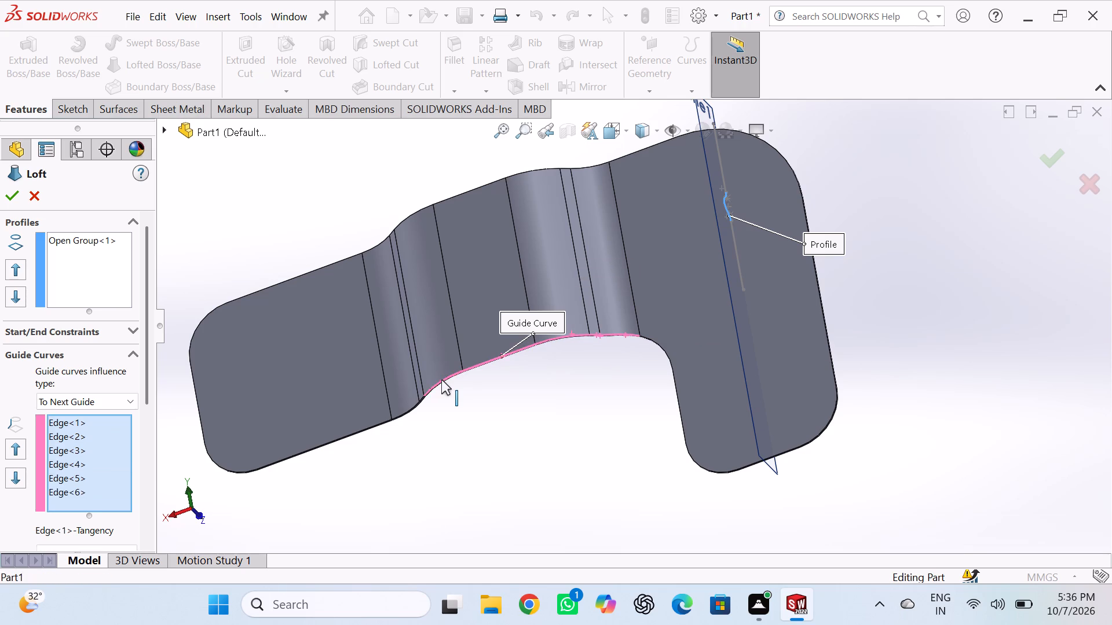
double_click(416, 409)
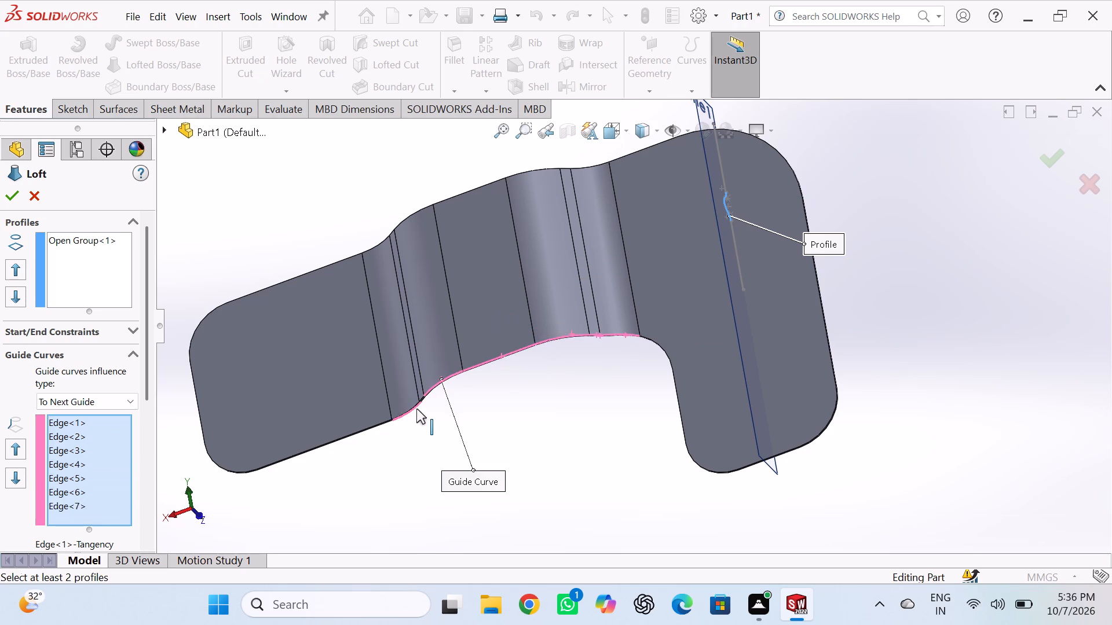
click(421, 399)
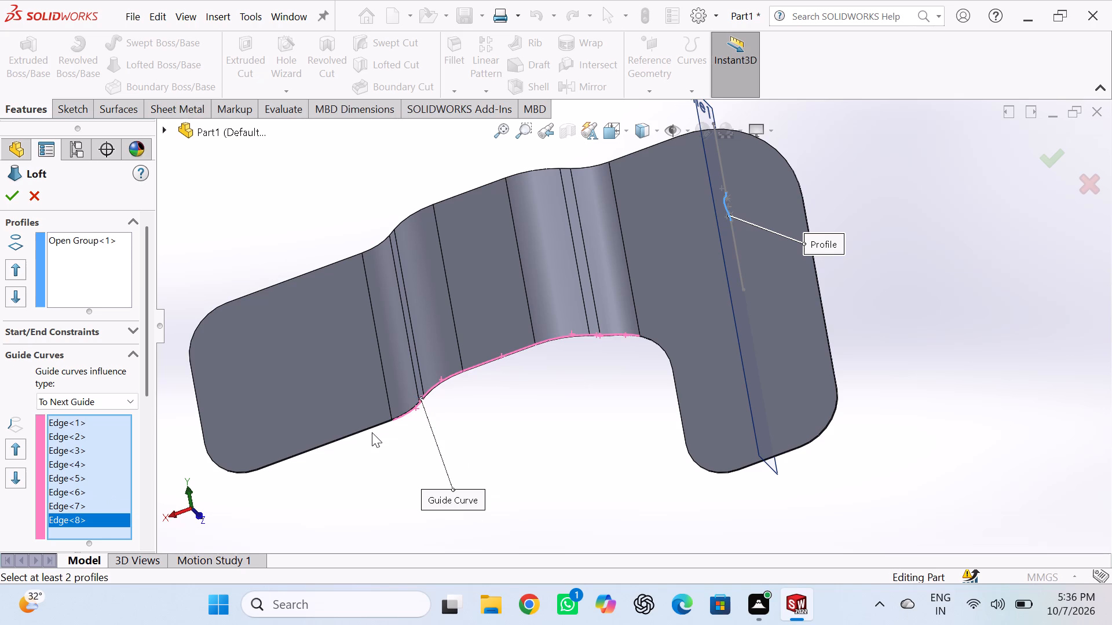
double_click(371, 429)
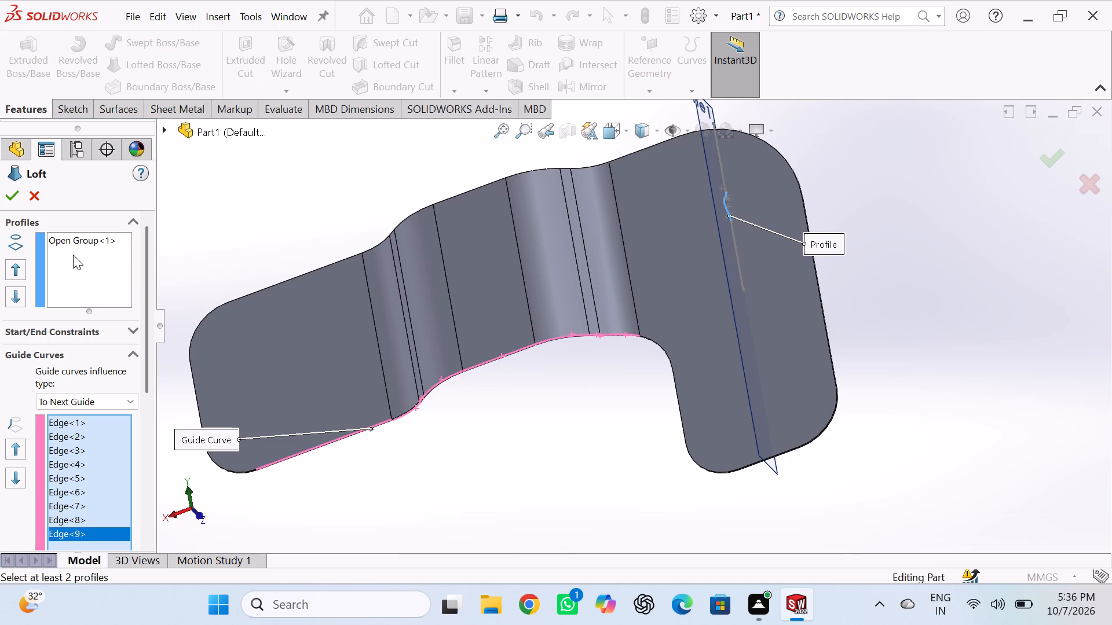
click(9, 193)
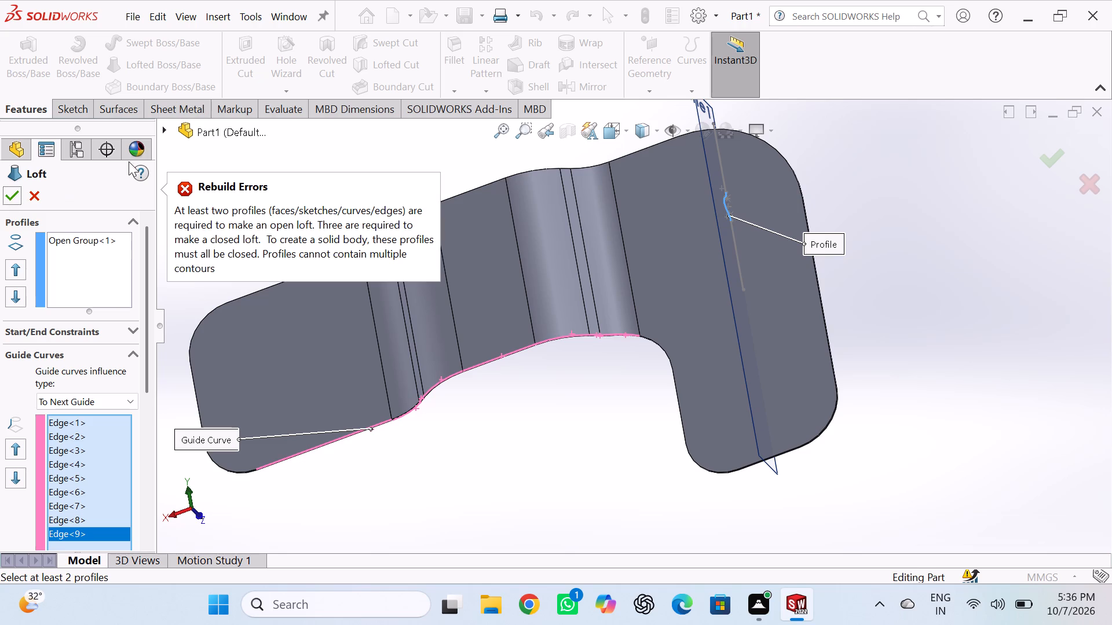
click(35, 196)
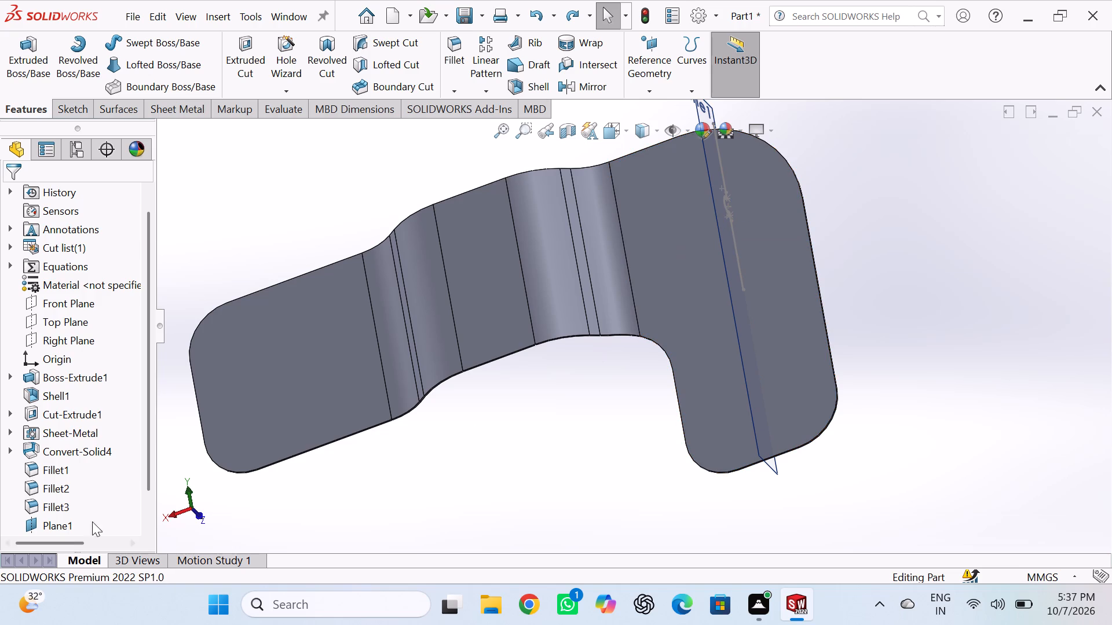
Delete the bead's profile sketch and its reference plane, Plane1.
scroll(90, 498, down, 6)
click(93, 501)
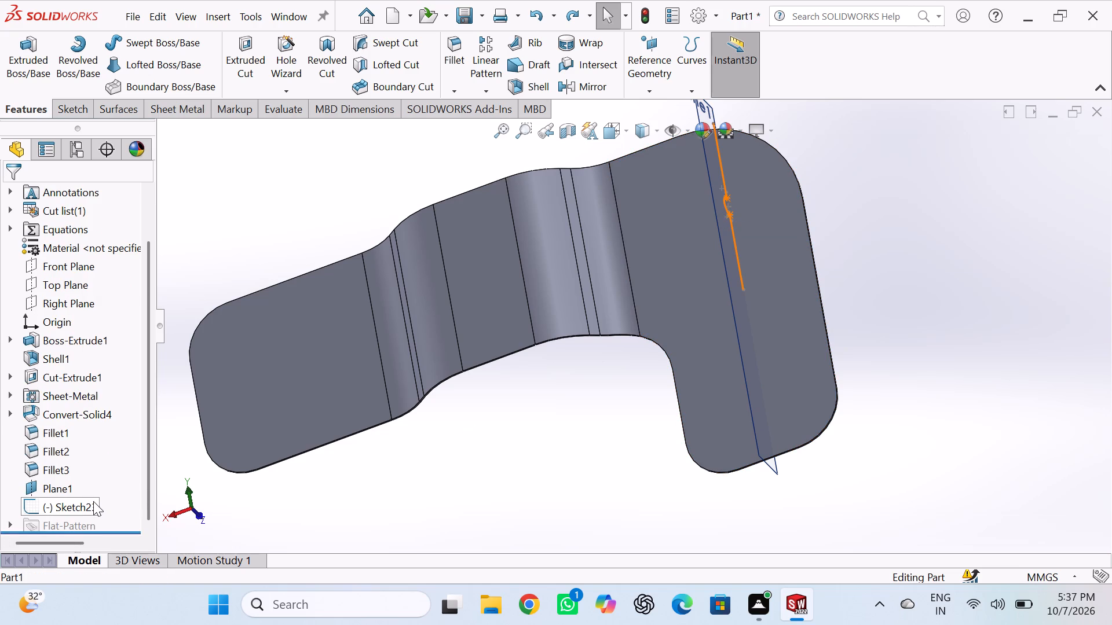
right_click(93, 502)
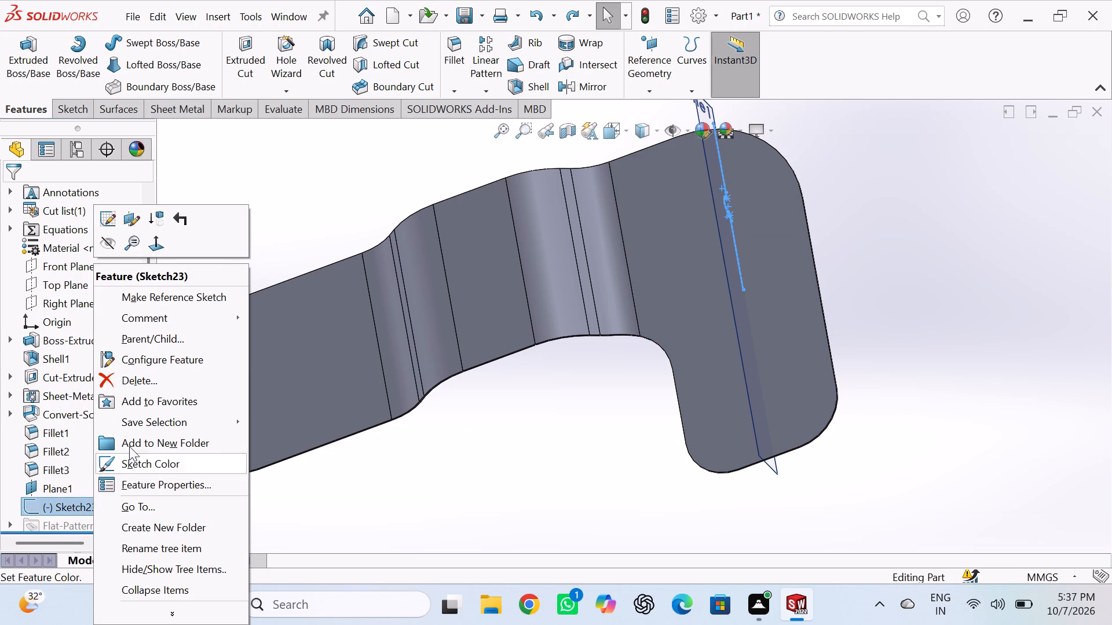
click(149, 384)
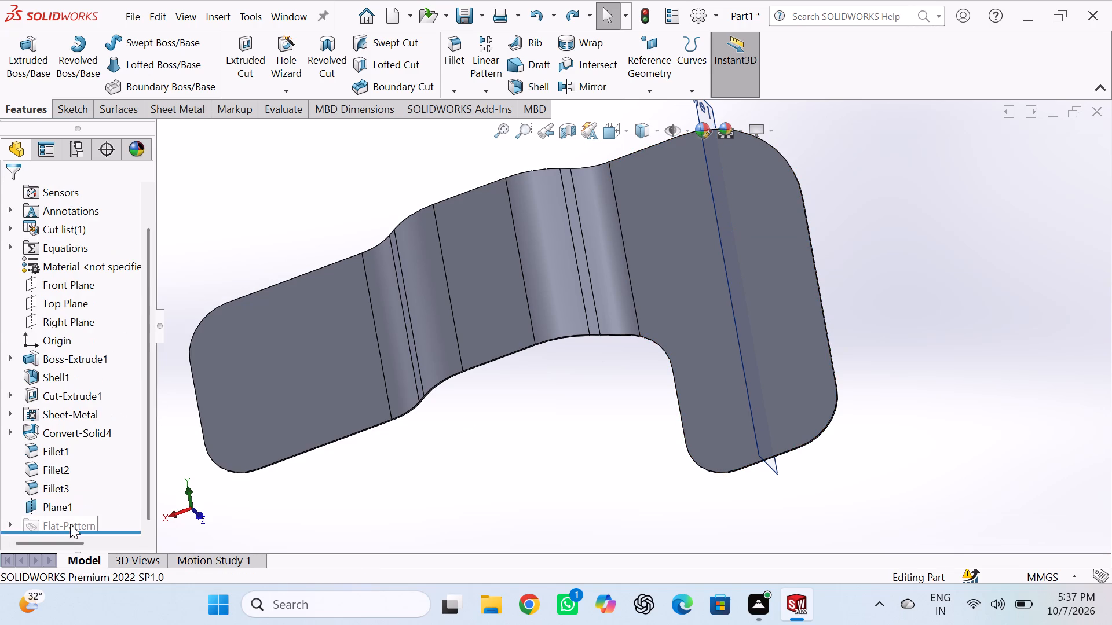
scroll(101, 461, down, 4)
right_click(66, 504)
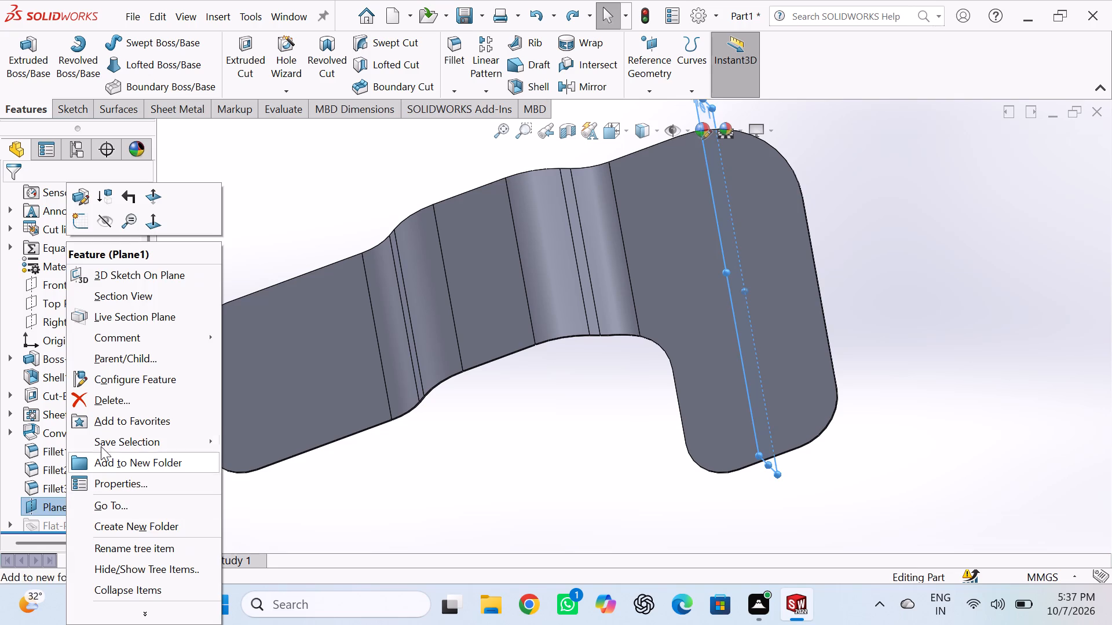
click(111, 399)
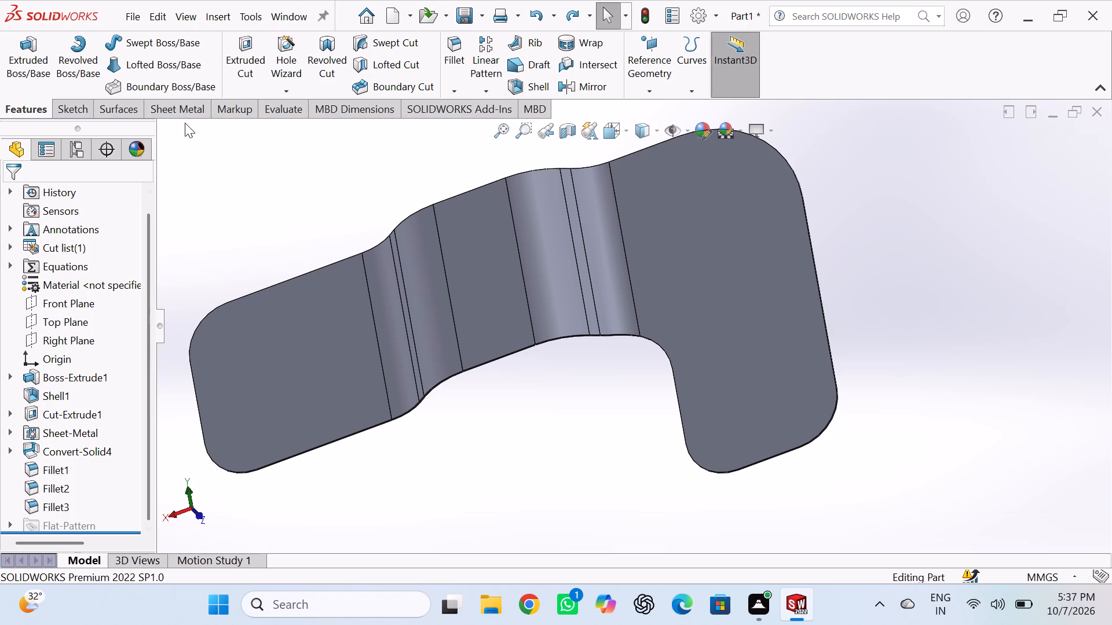
Start a sketch on the flat face at the L-shaped end of the sheet, viewed face-on.
click(185, 104)
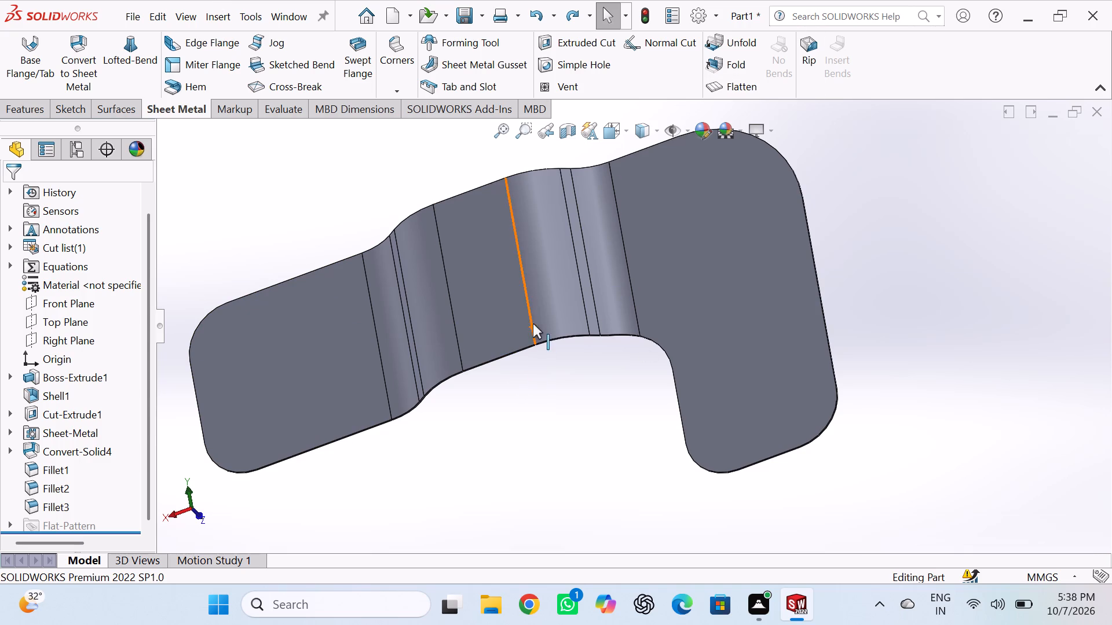
middle_drag(329, 460, 376, 350)
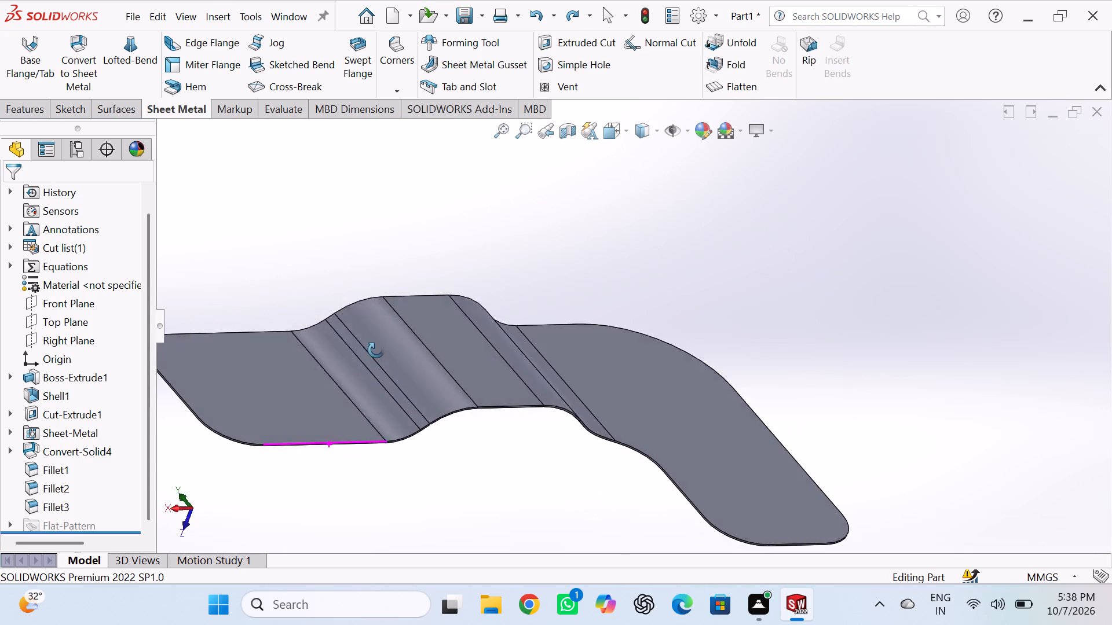
middle_drag(376, 350, 375, 351)
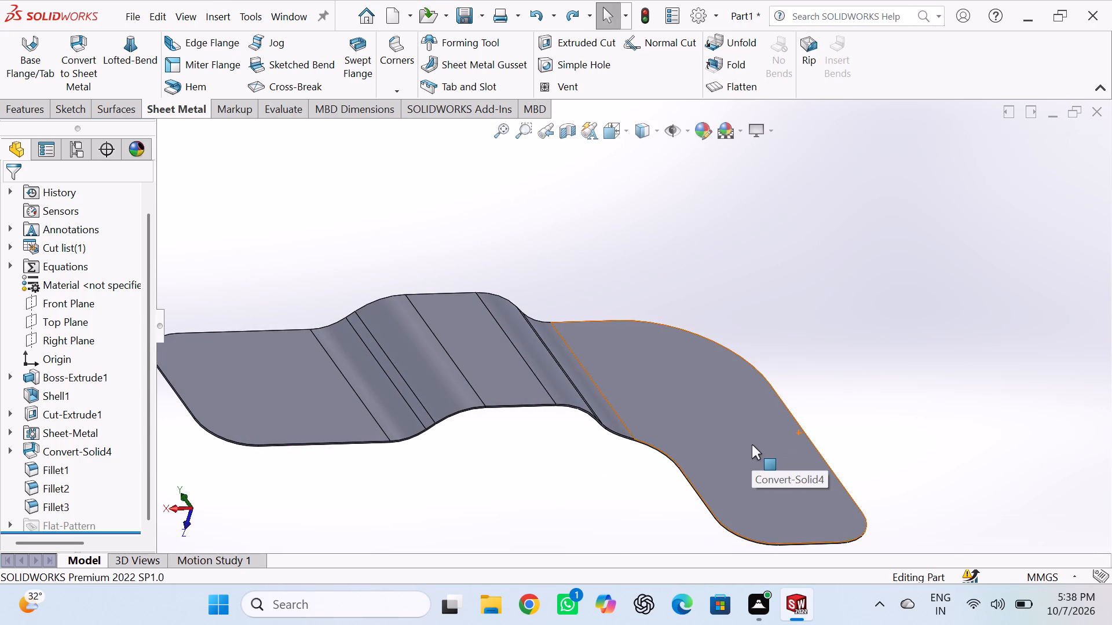
click(752, 444)
double_click(814, 408)
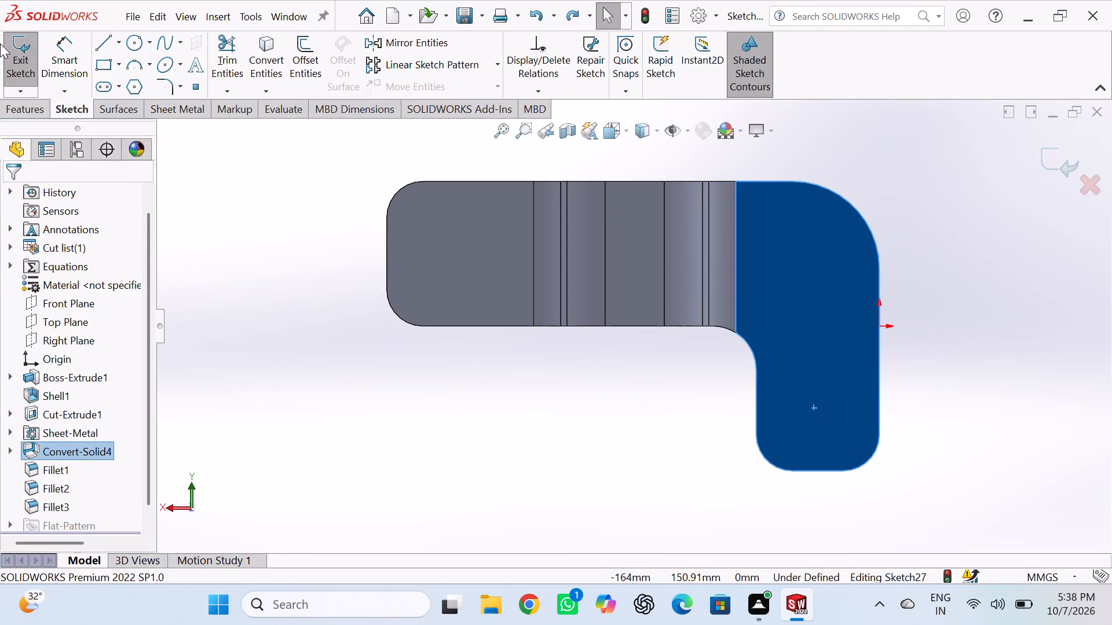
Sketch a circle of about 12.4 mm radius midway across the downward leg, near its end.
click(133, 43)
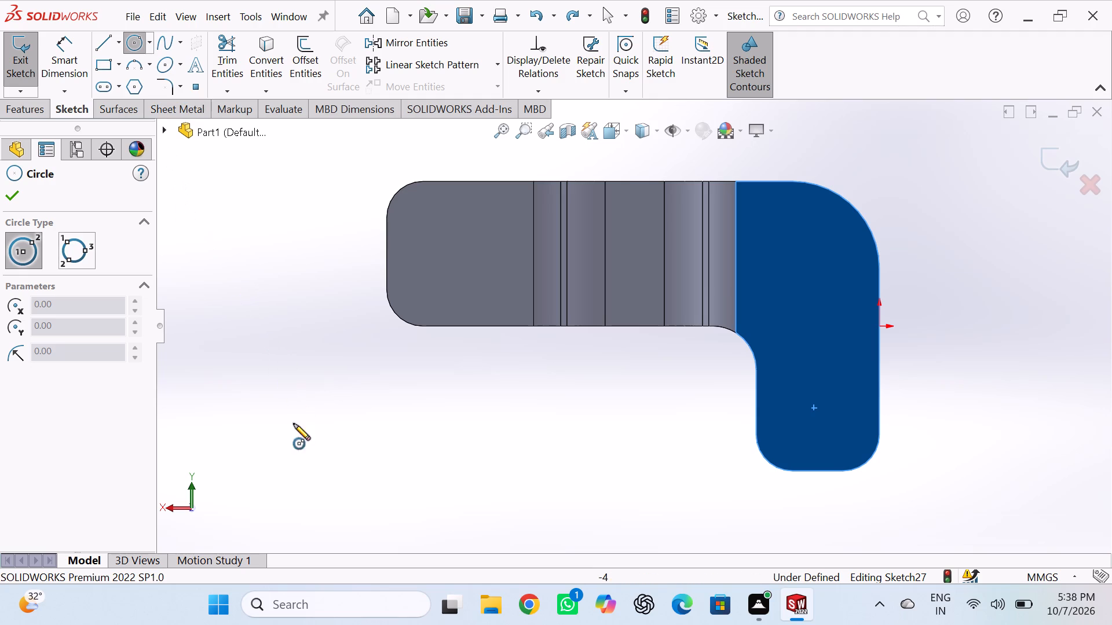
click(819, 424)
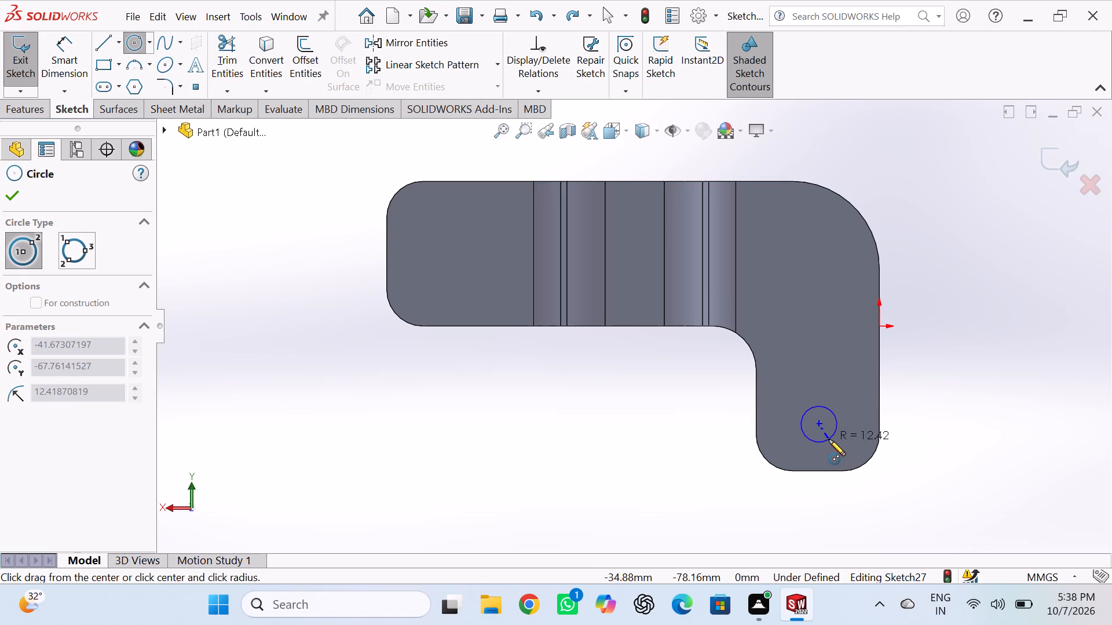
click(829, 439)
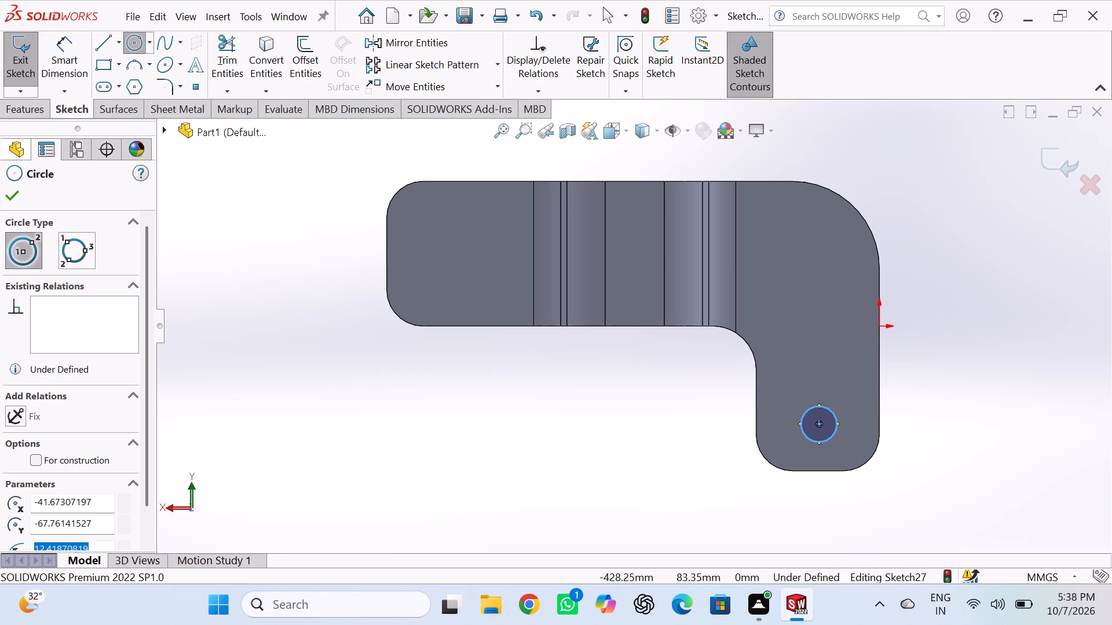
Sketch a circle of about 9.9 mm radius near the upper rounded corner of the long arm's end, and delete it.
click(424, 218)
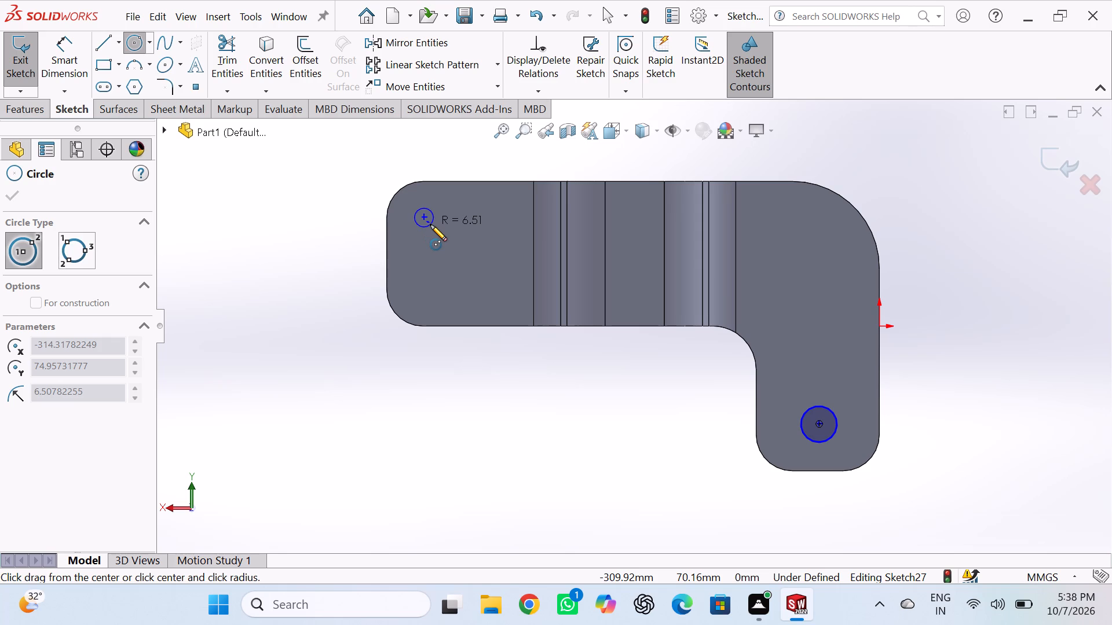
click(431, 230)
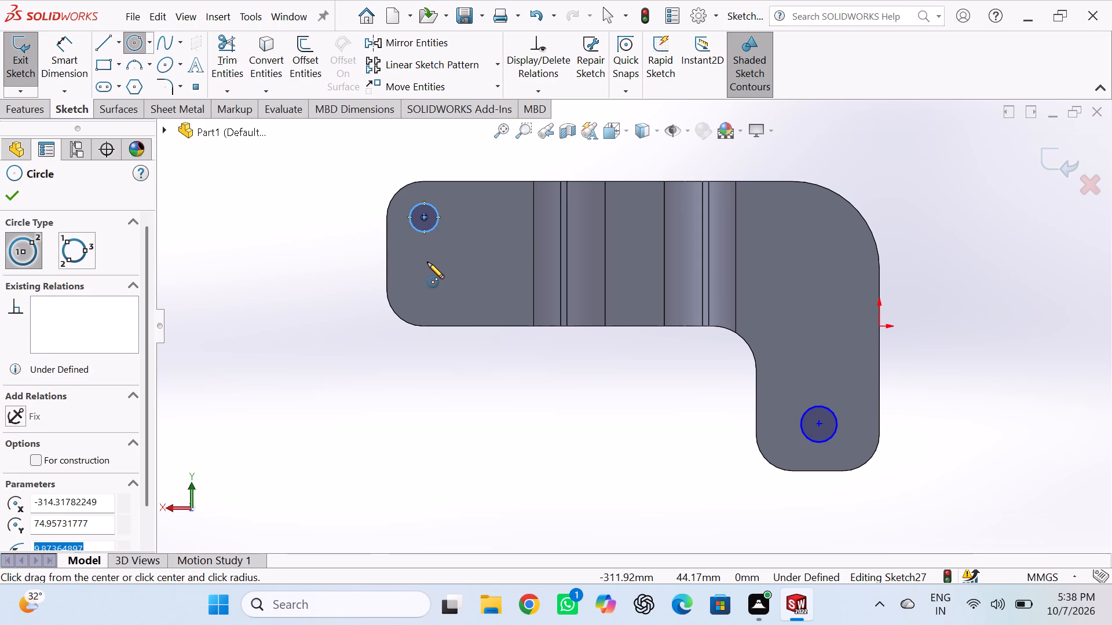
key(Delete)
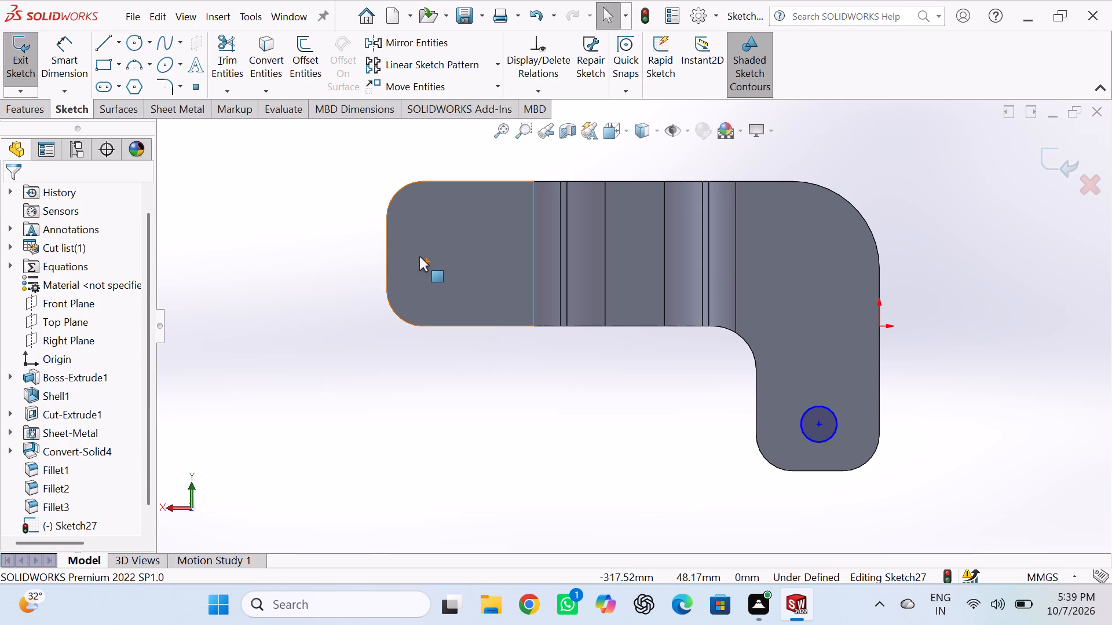
Sketch a circle of about 9 mm radius near the long arm's free end, midway across its width.
click(136, 32)
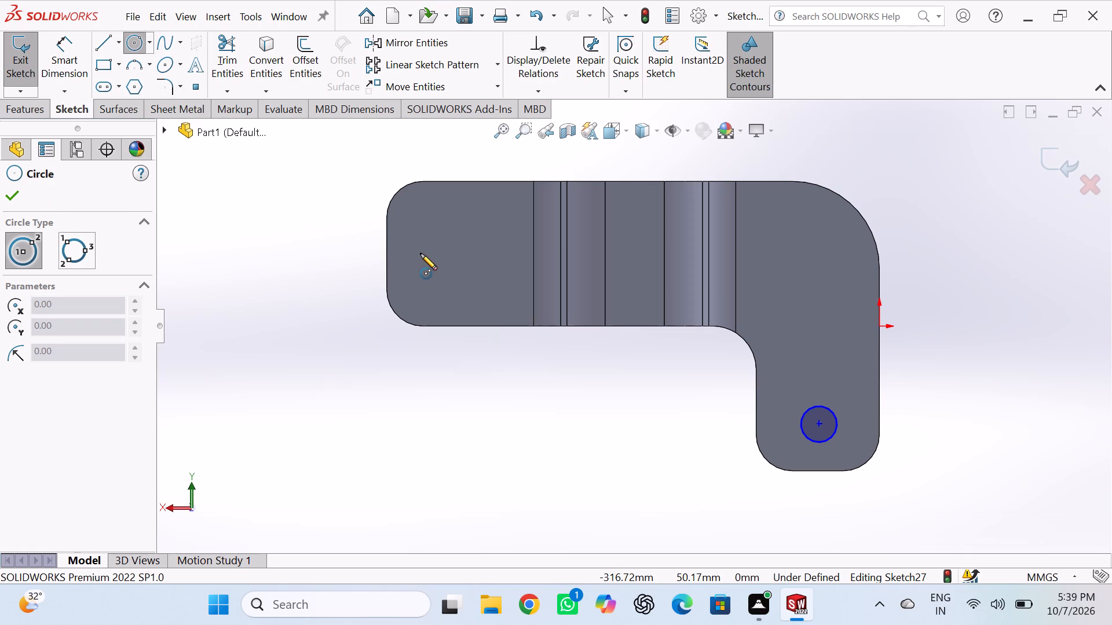
click(420, 253)
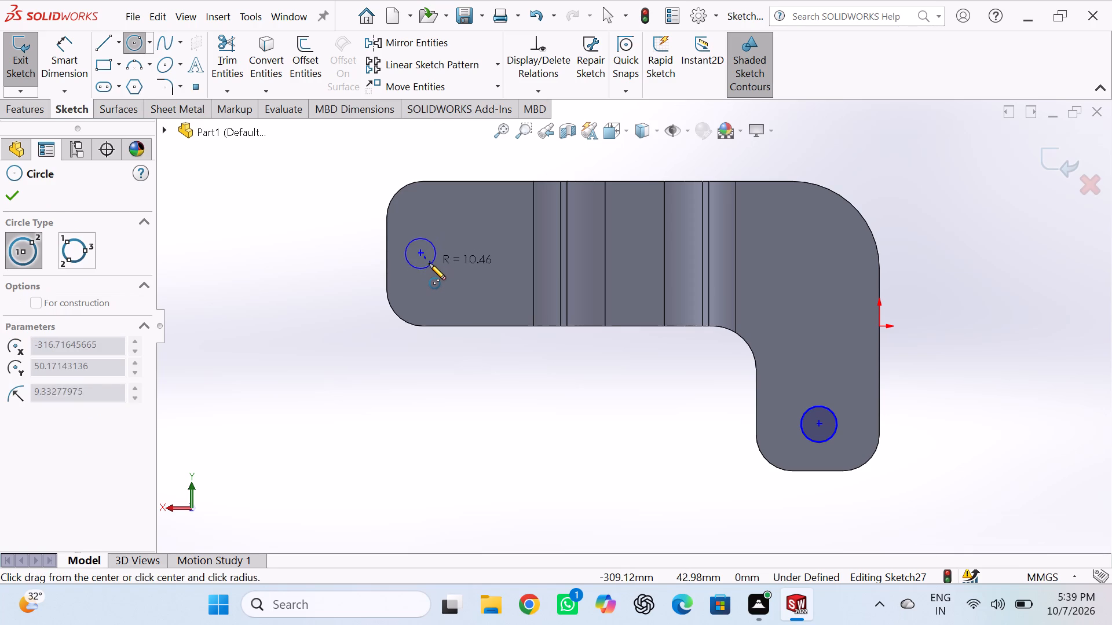
click(429, 263)
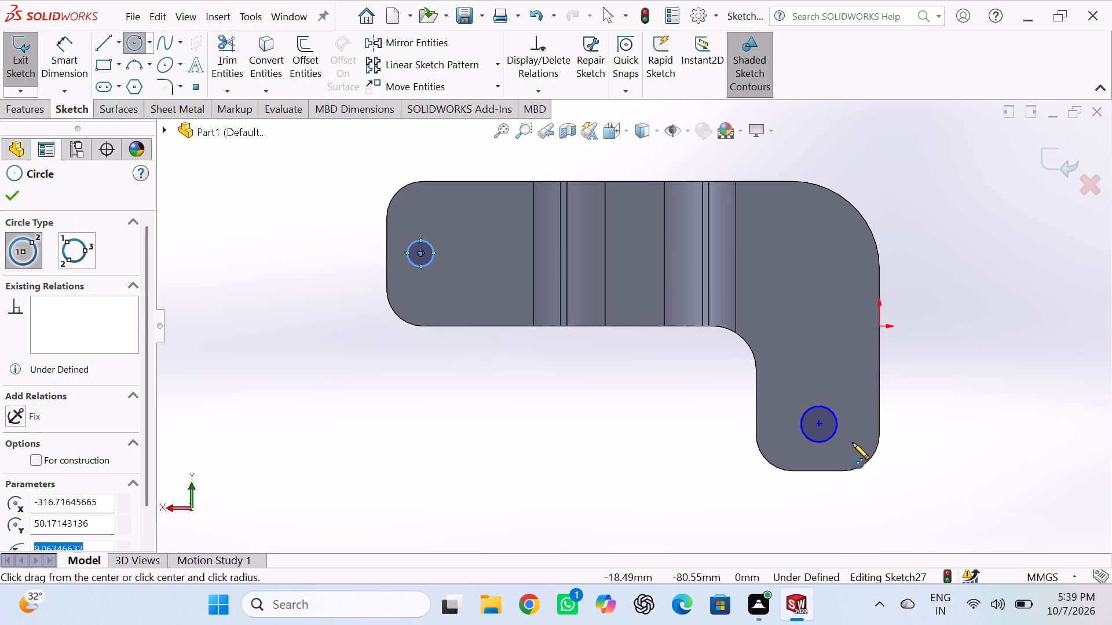
key(Escape)
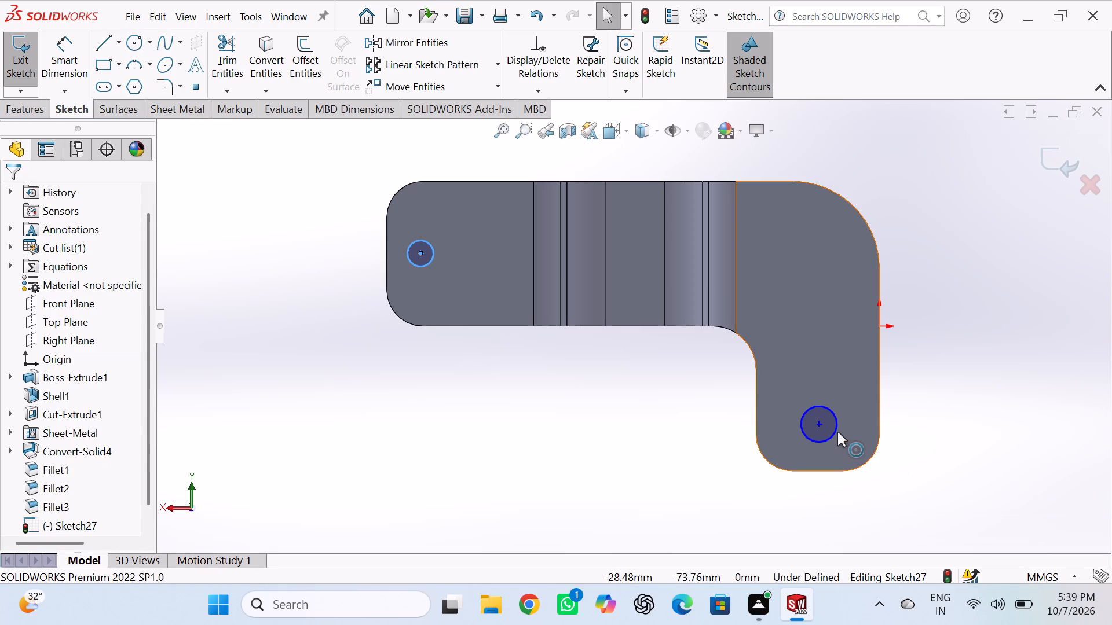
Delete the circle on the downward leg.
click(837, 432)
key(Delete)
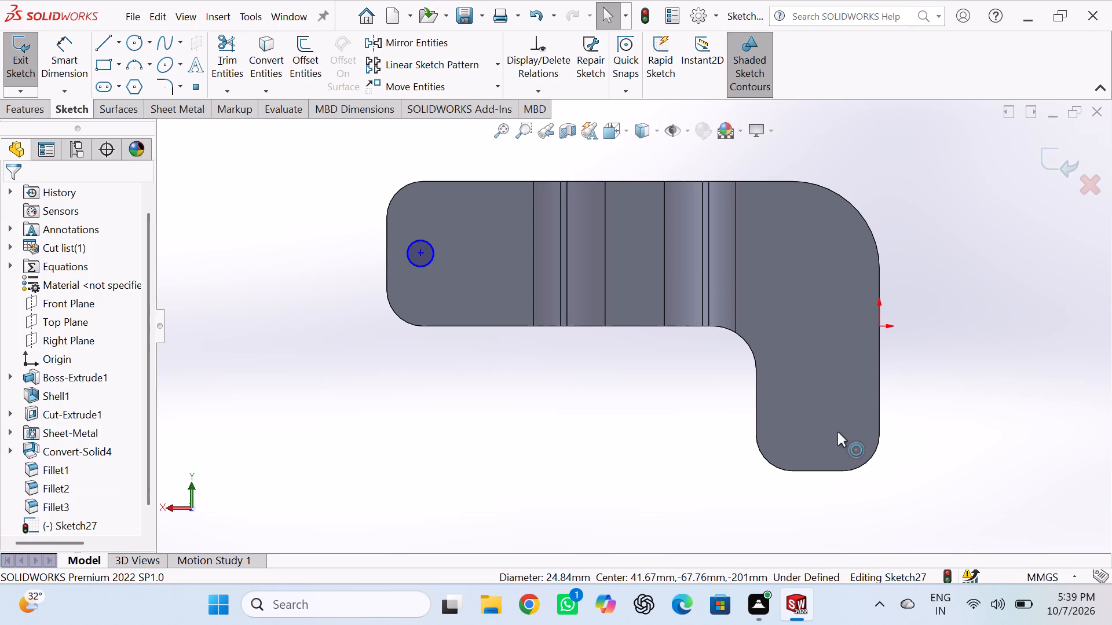
Sketch a circle of about 9.4 mm radius near the inner rounded corner at the end of the downward leg.
click(135, 45)
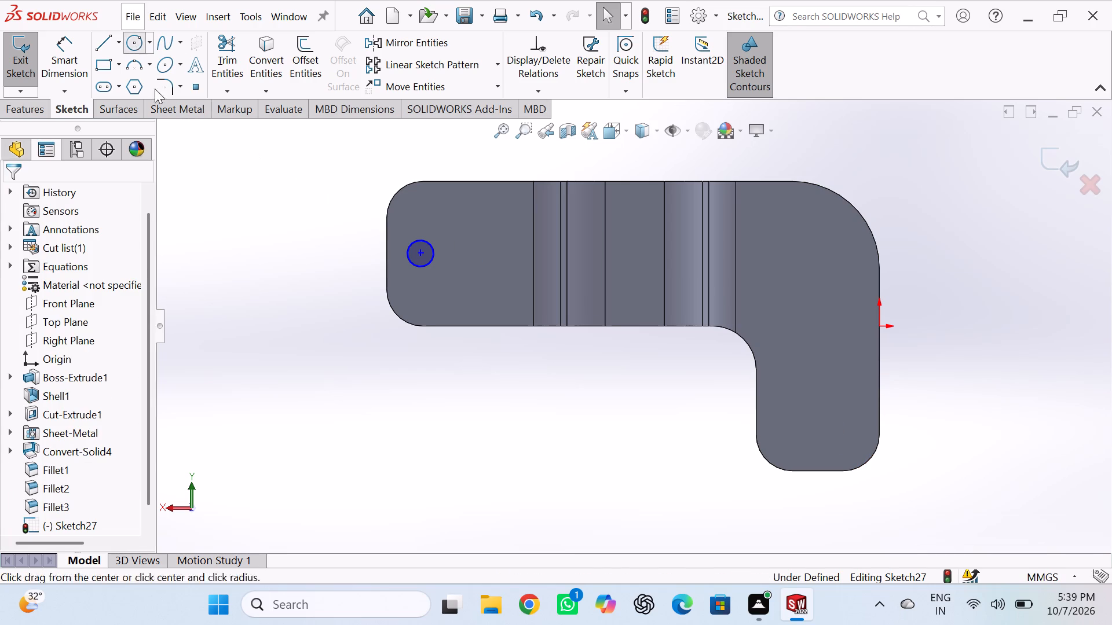
click(783, 437)
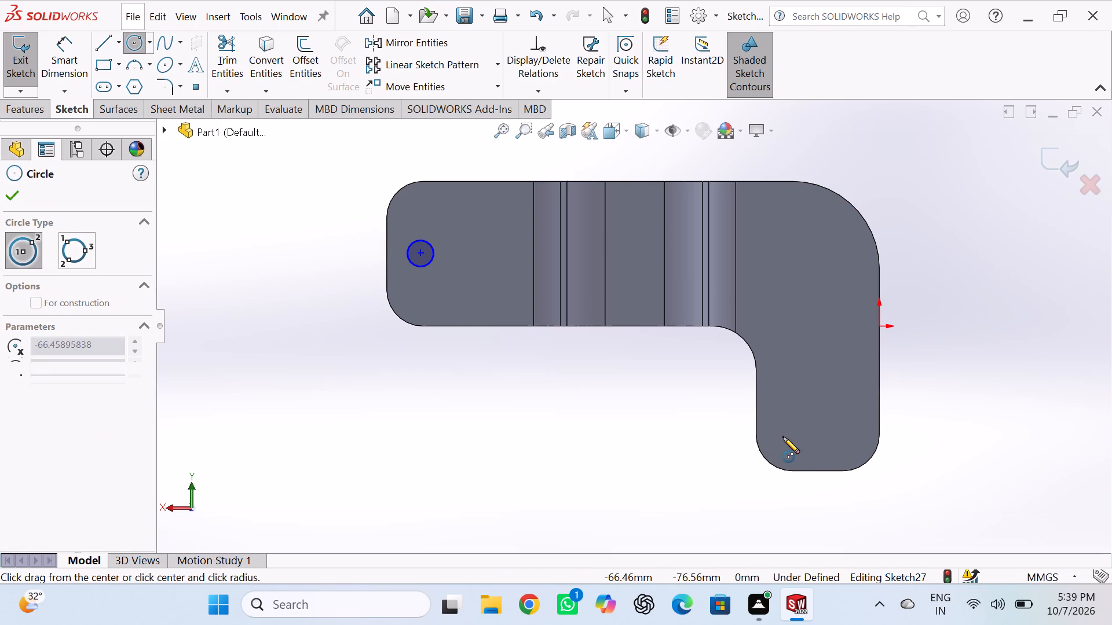
click(791, 448)
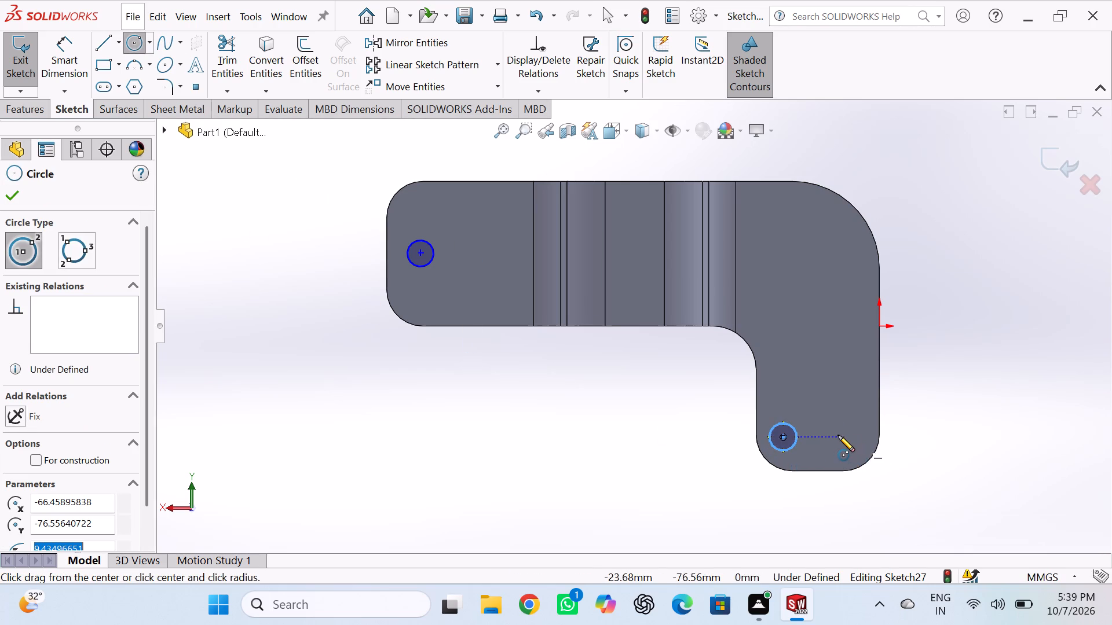
Sketch a circle of about 11 mm radius near the outer rounded corner of the downward leg's end, level with the existing one.
click(838, 435)
click(847, 450)
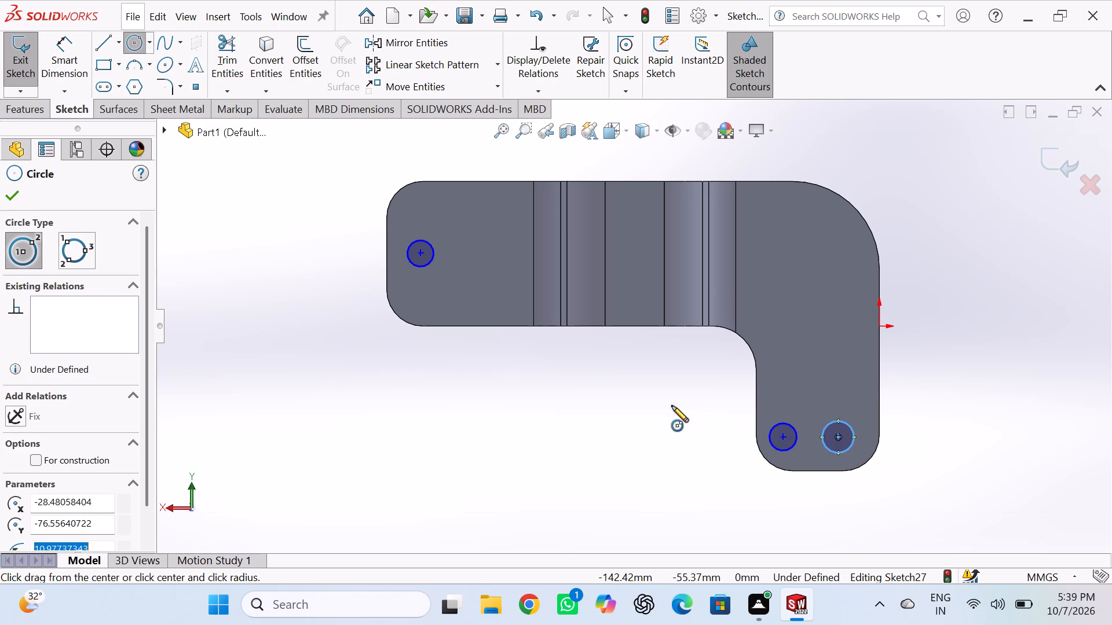
Make the two circles at the end of the downward leg equal in radius.
click(55, 65)
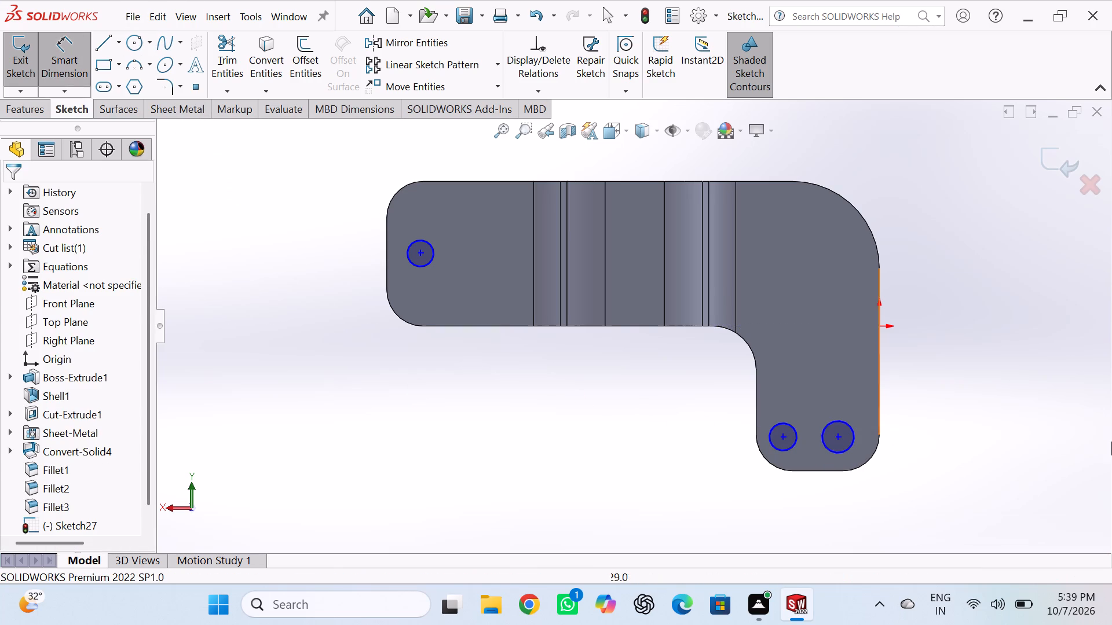
key(Escape)
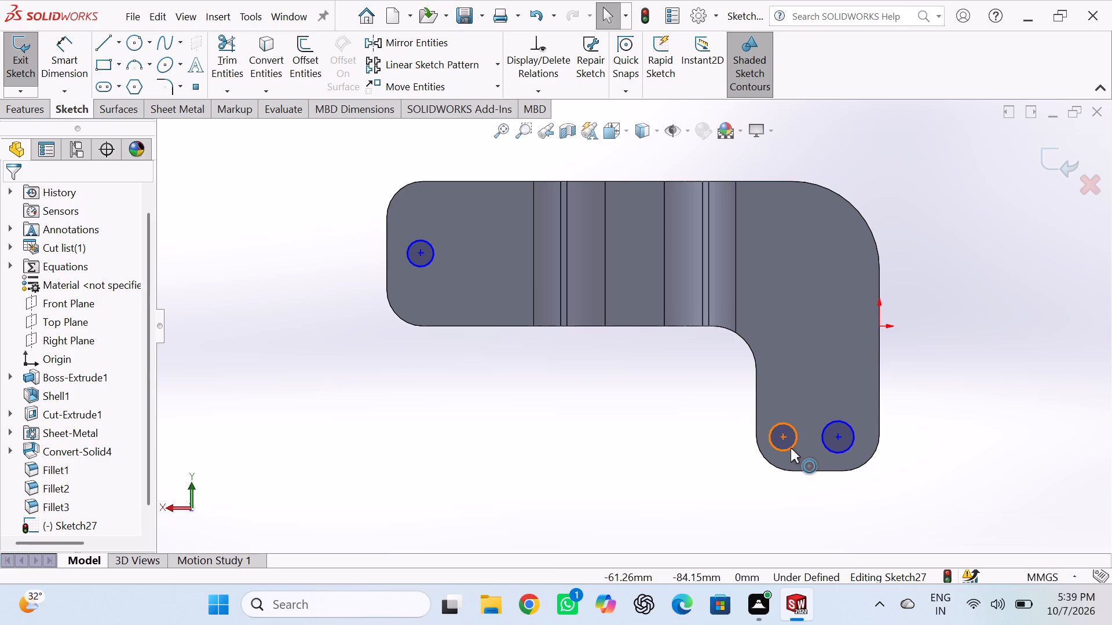
click(791, 448)
ctrl+click(848, 448)
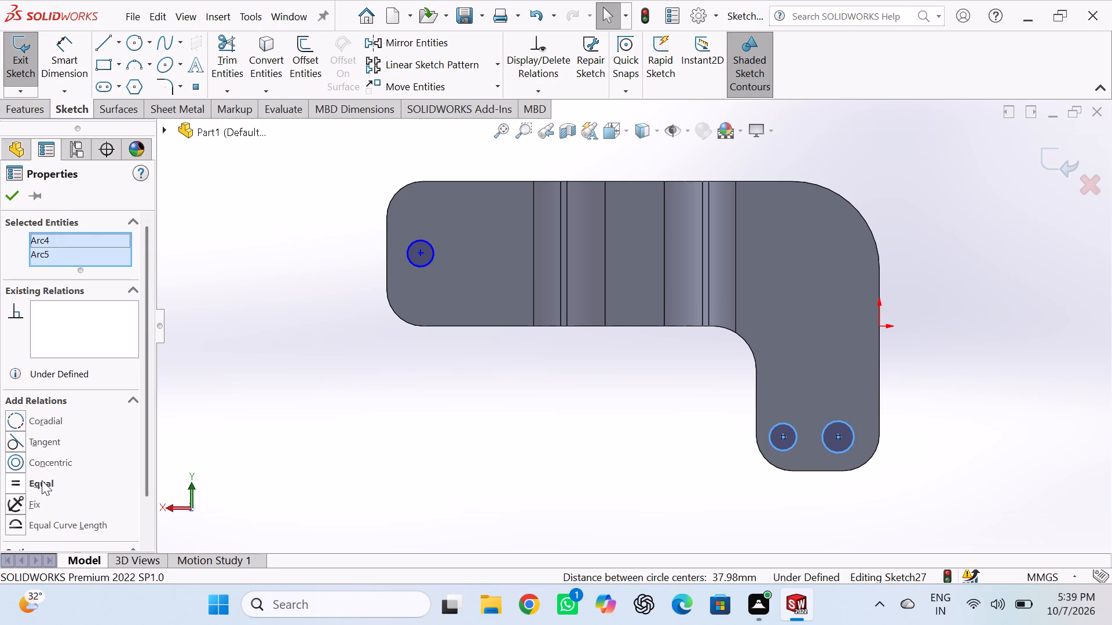
click(42, 480)
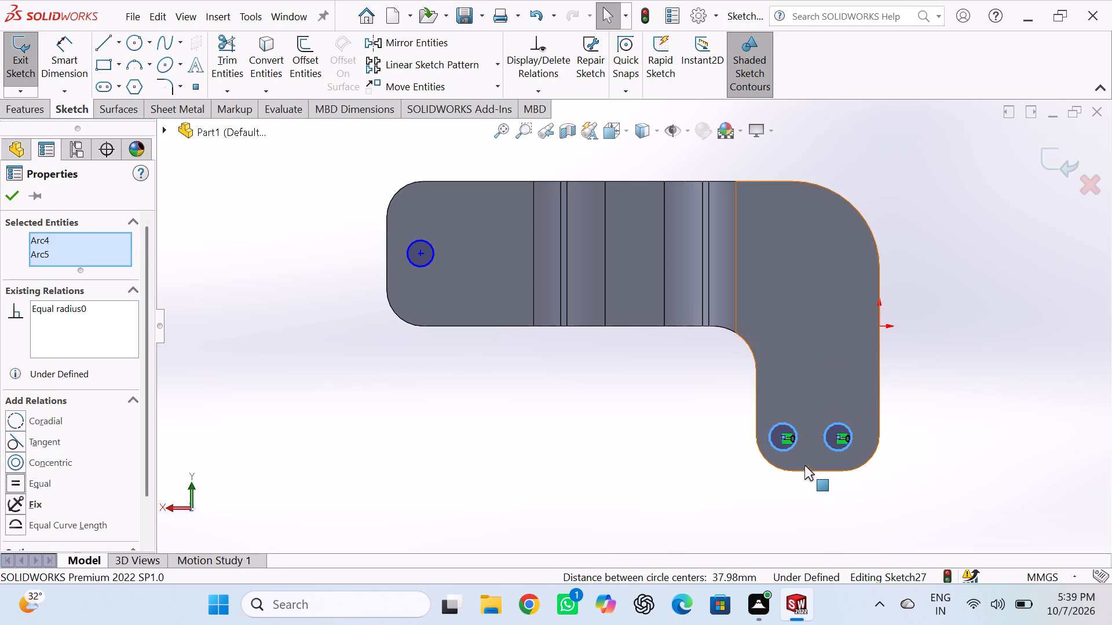
Add a Horizontal relation between the centres of the two circles on the downward leg.
scroll(804, 465, down, 5)
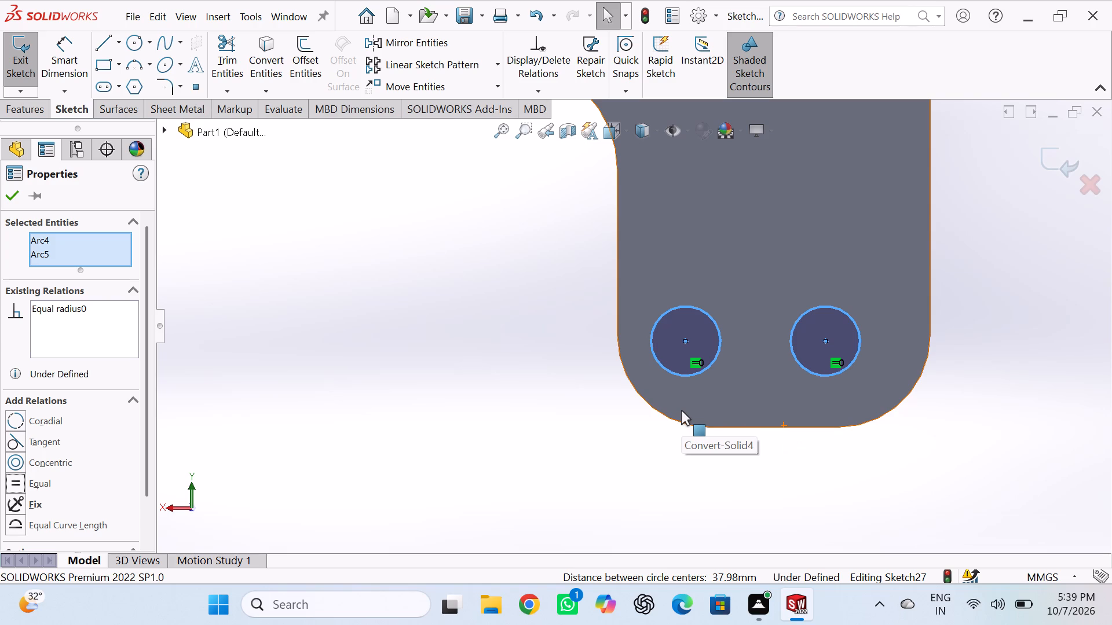
scroll(659, 418, up, 7)
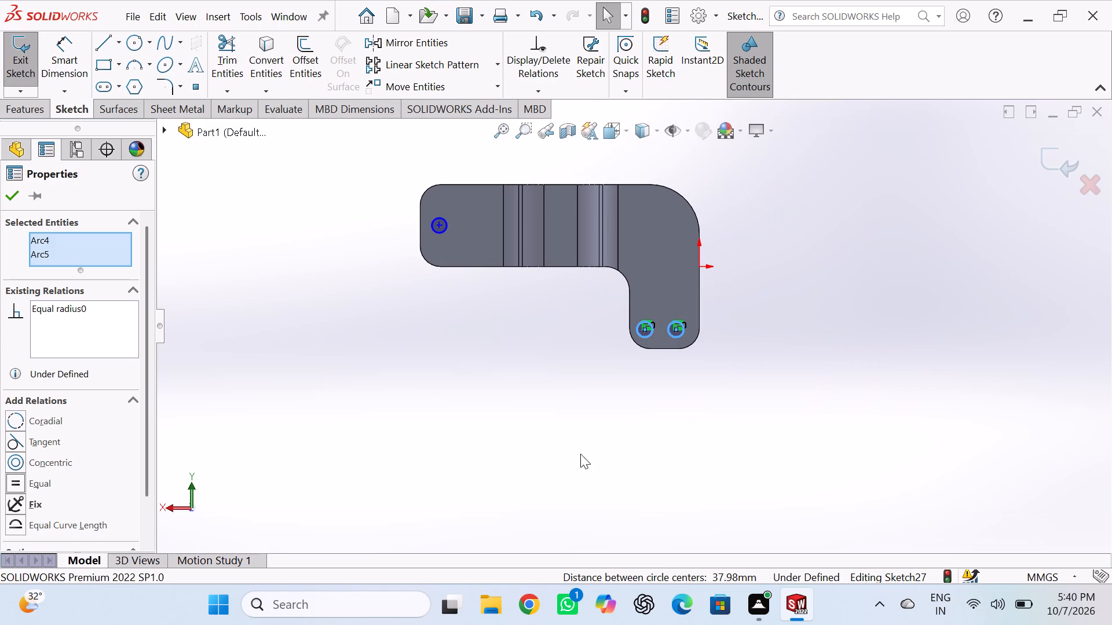
scroll(667, 309, down, 6)
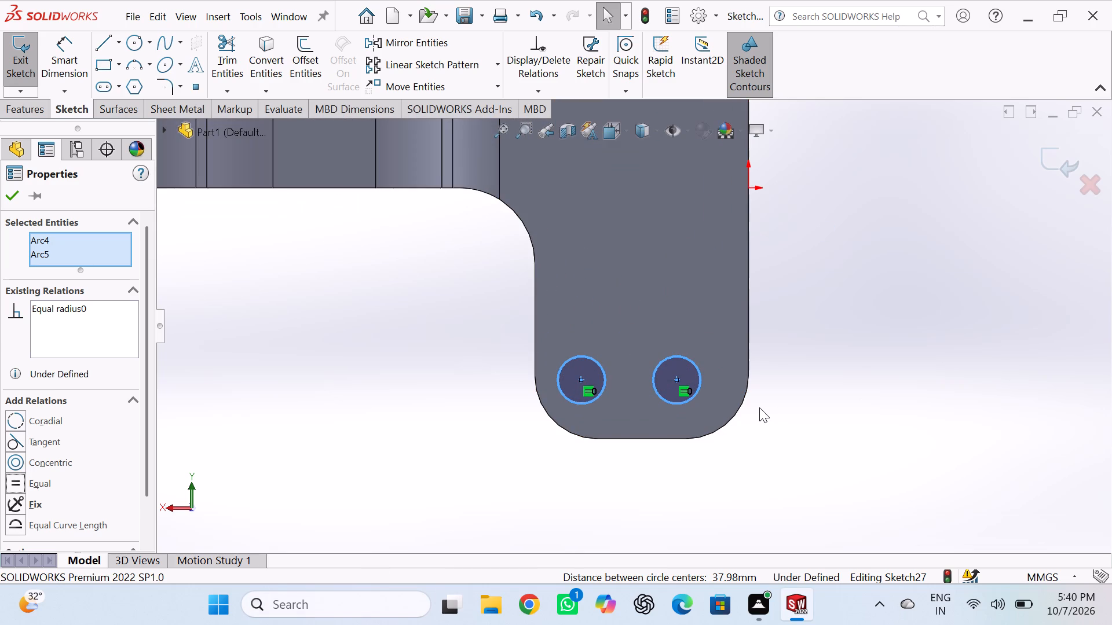
click(499, 389)
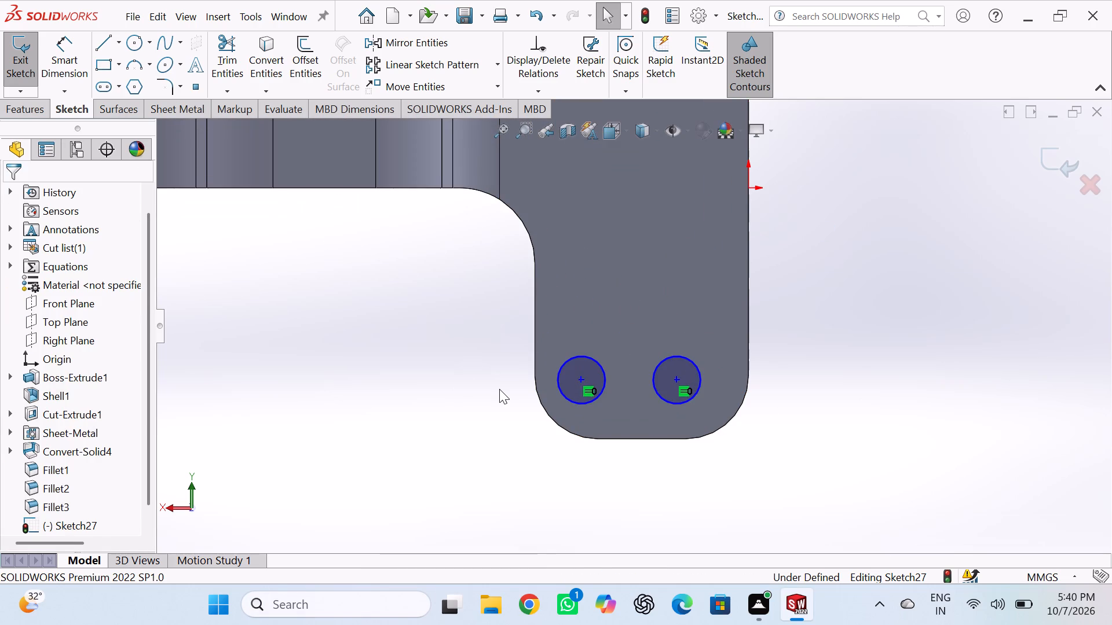
click(583, 378)
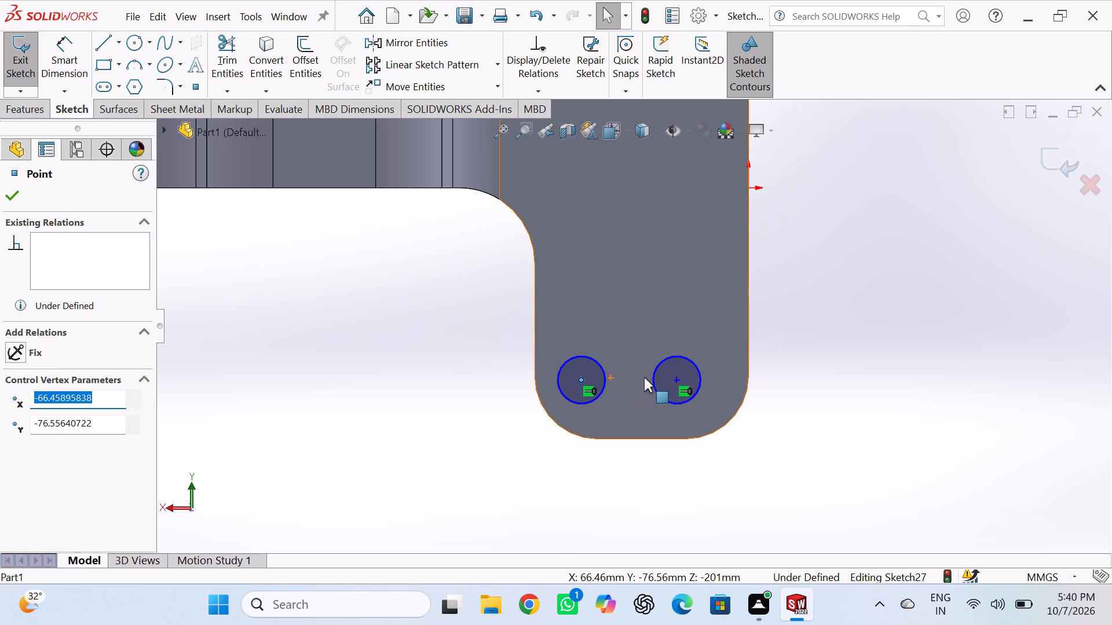
ctrl+click(675, 381)
click(35, 421)
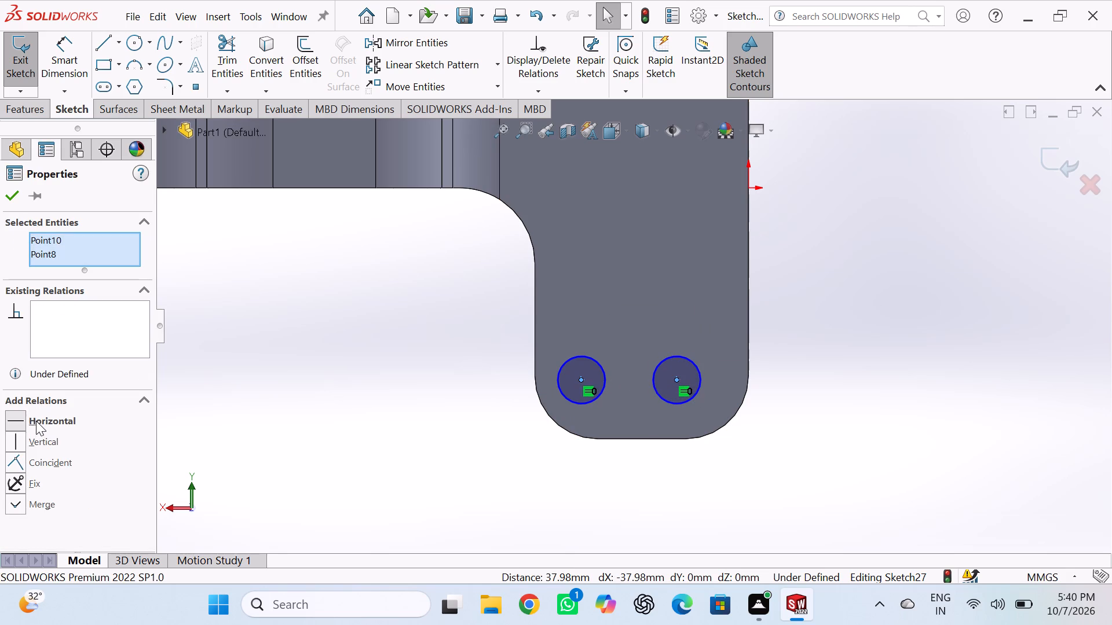
Dimension the diameter of the circle nearer the downward leg's inner edge as 20 mm.
click(82, 75)
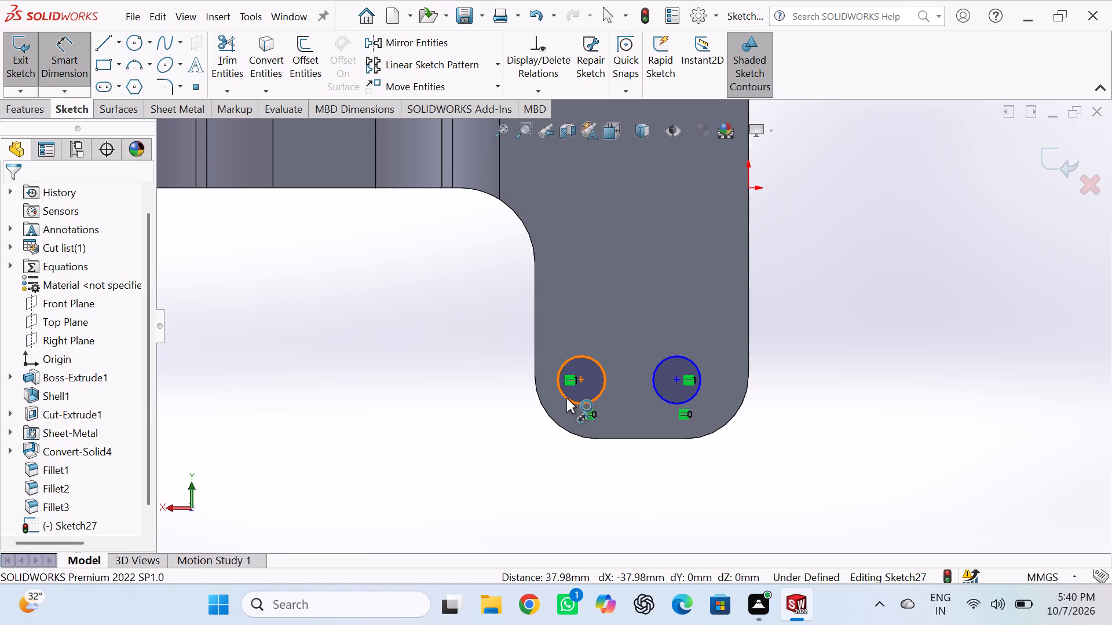
click(567, 398)
double_click(520, 451)
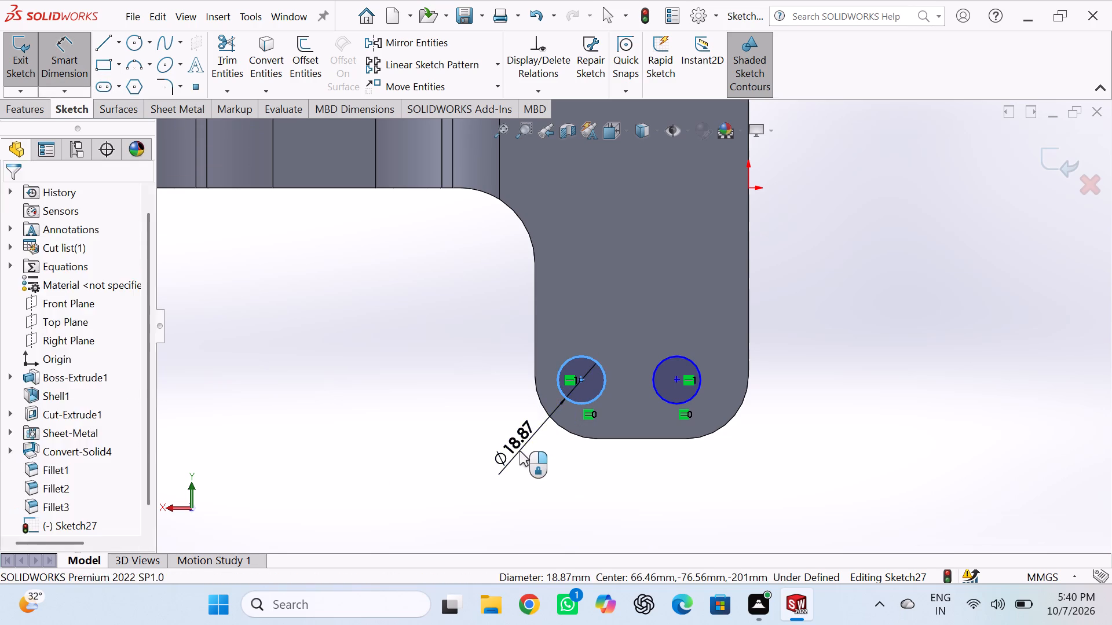
key(2)
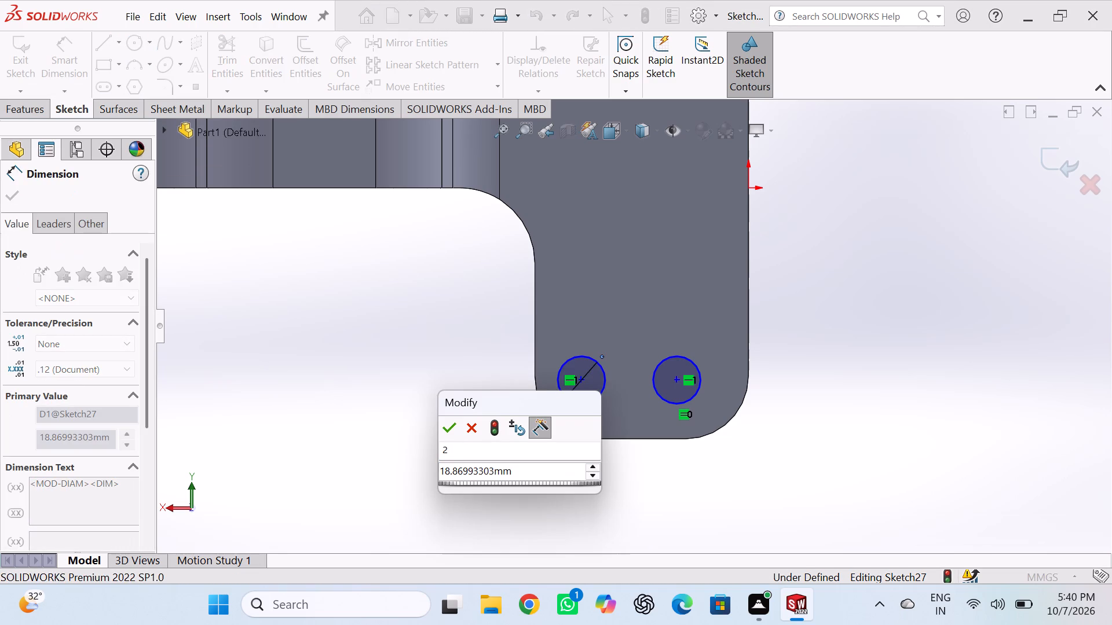
key(0)
key(Return)
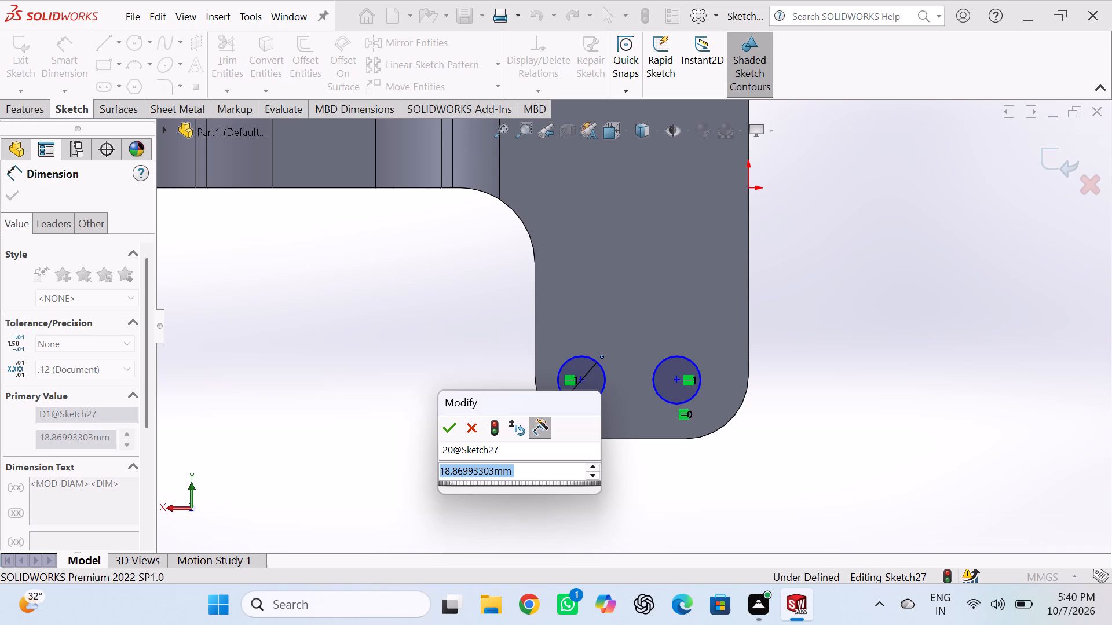
key(2)
key(0)
key(Return)
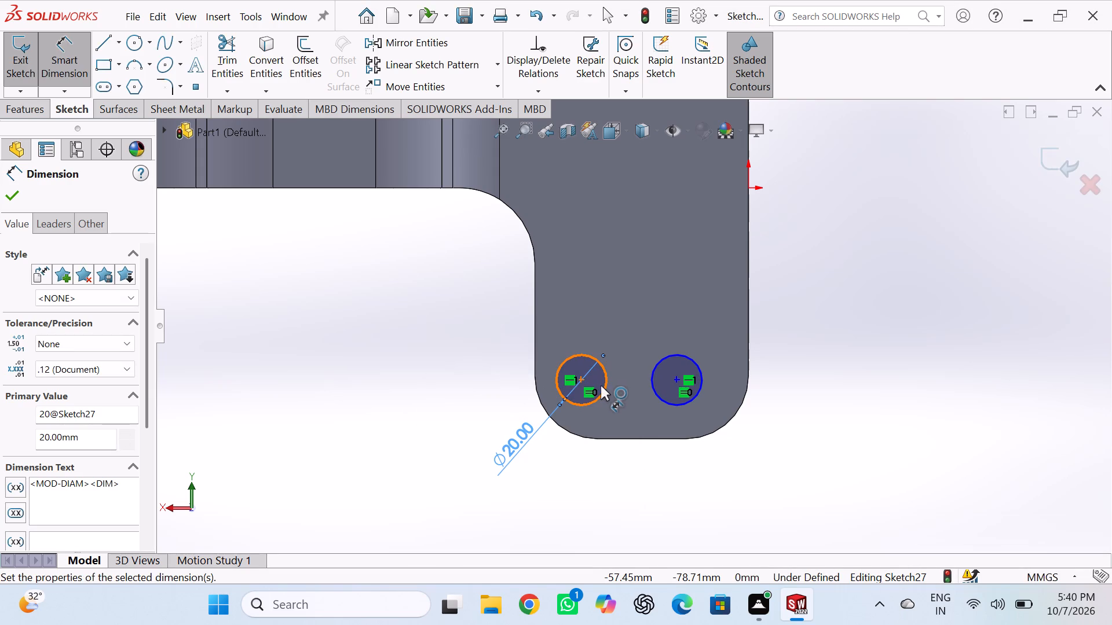
Dimension the spacing between the centres of the downward leg's two circles as 35 mm.
click(579, 380)
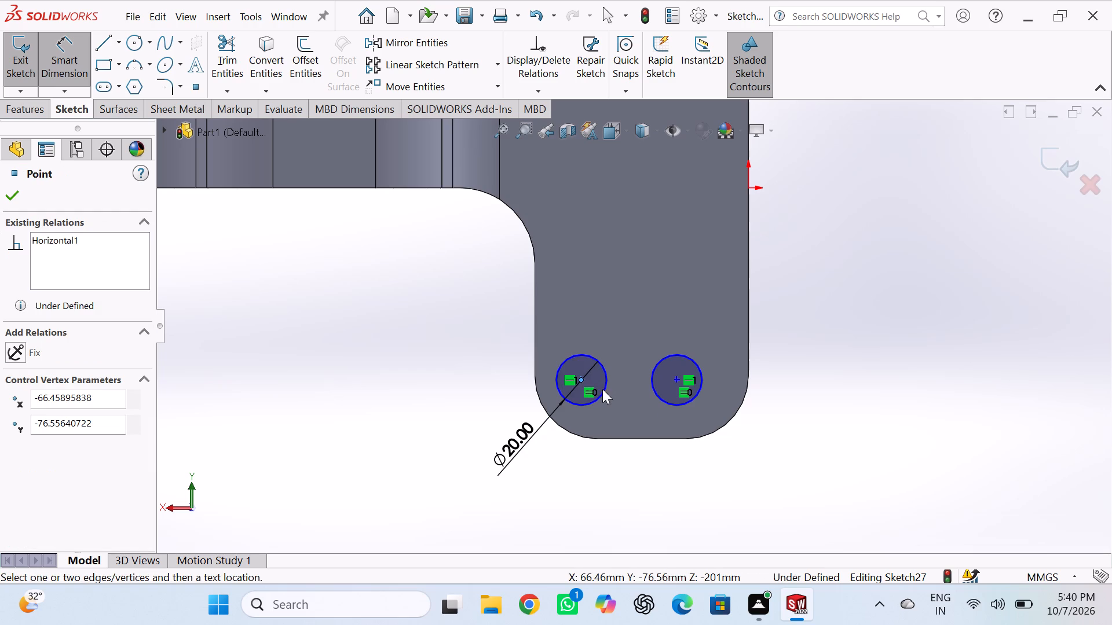
click(675, 377)
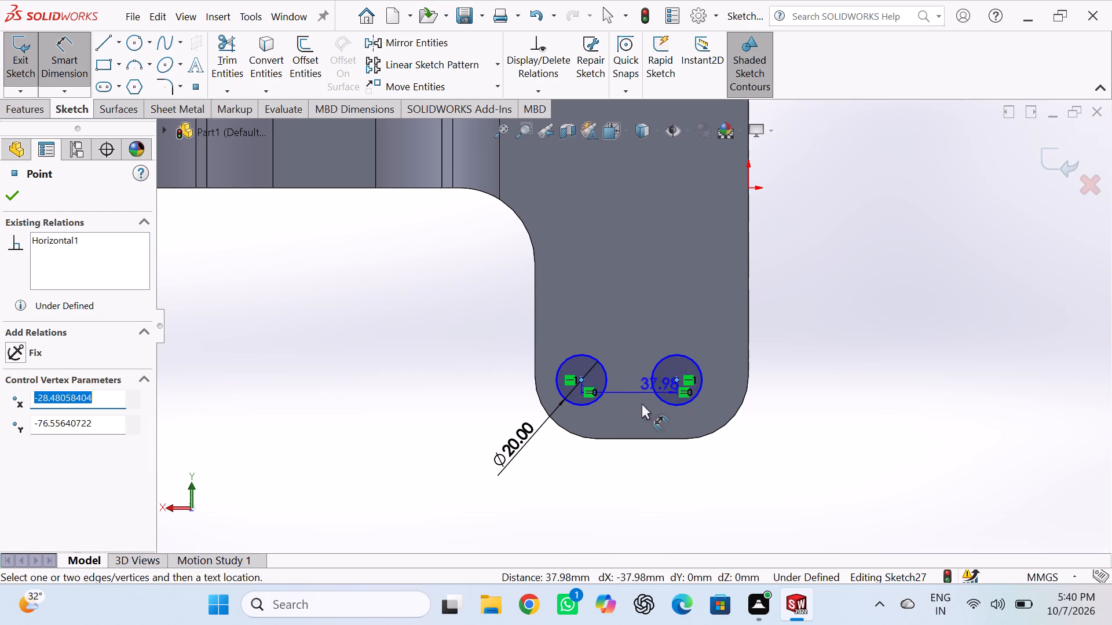
double_click(625, 470)
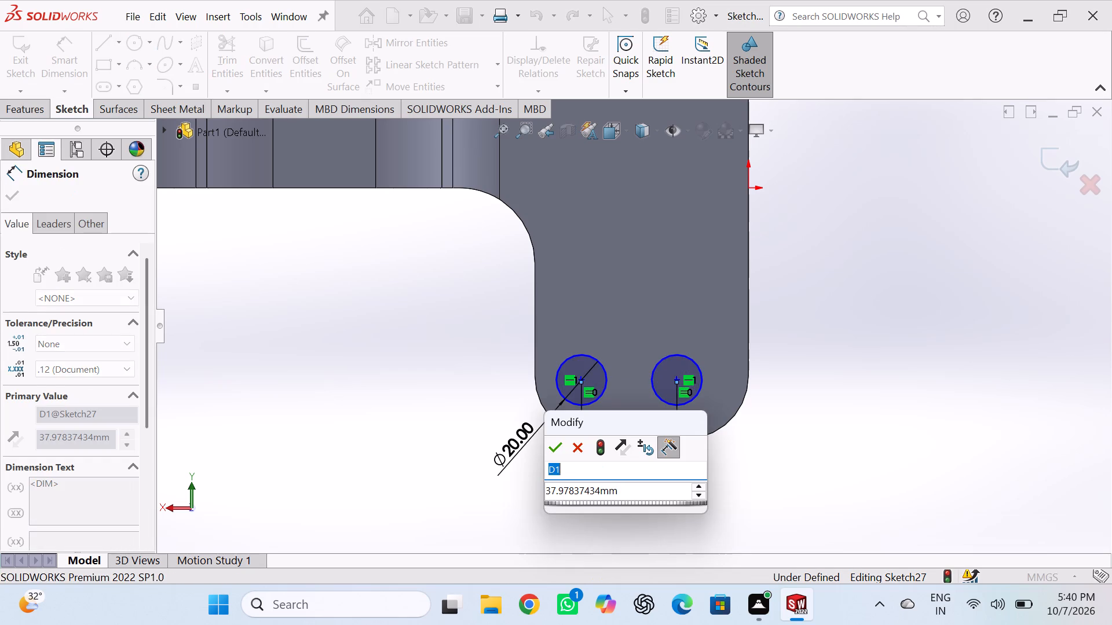
key(3)
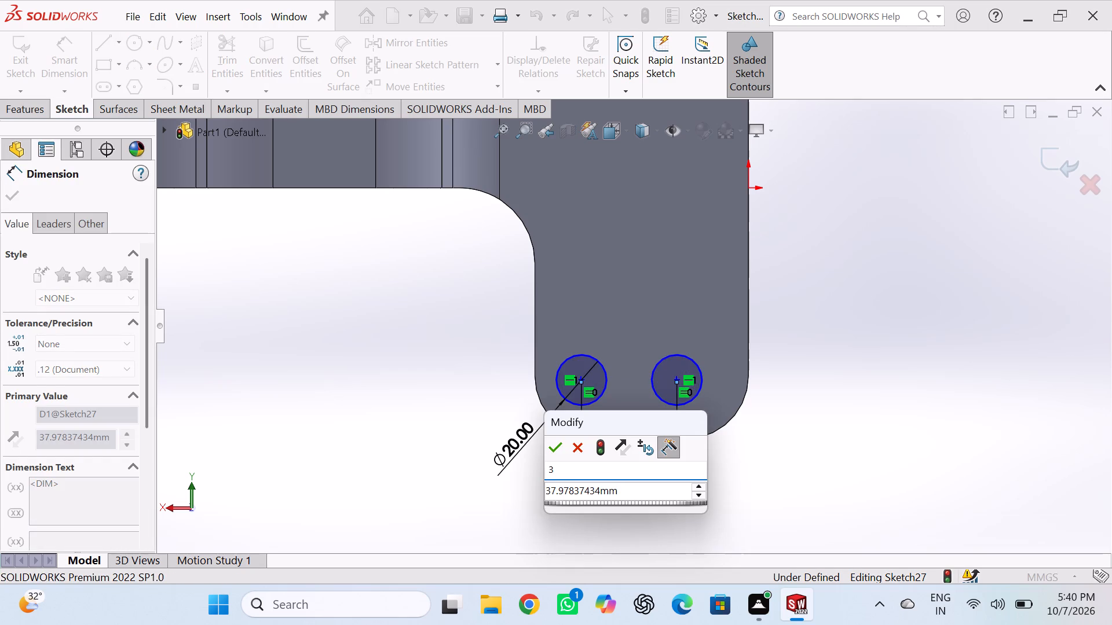
key(5)
key(Return)
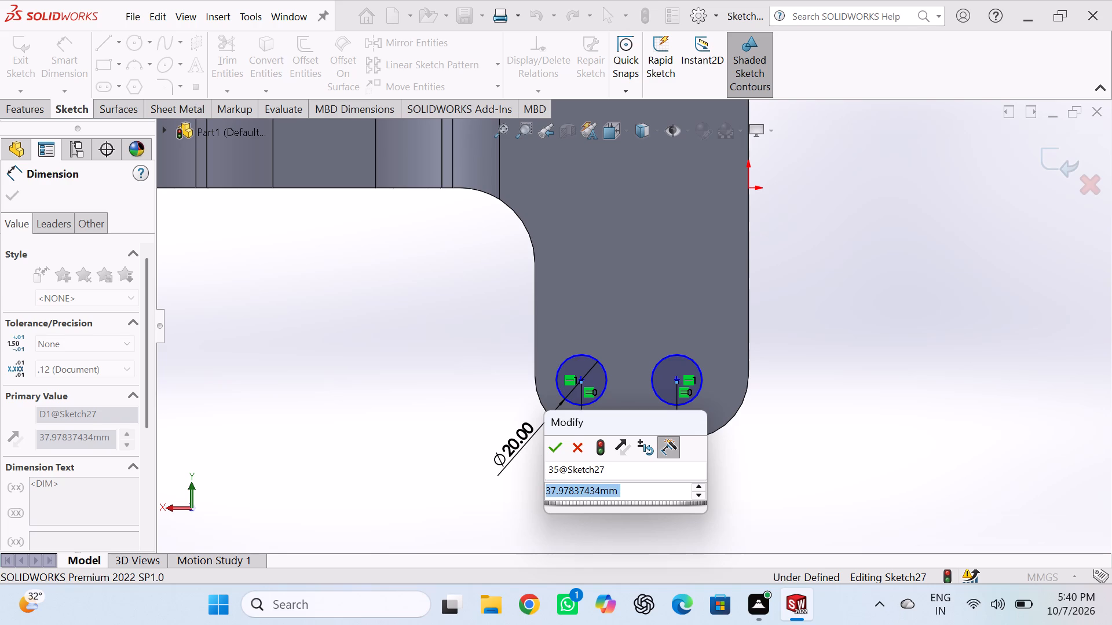
key(3)
key(5)
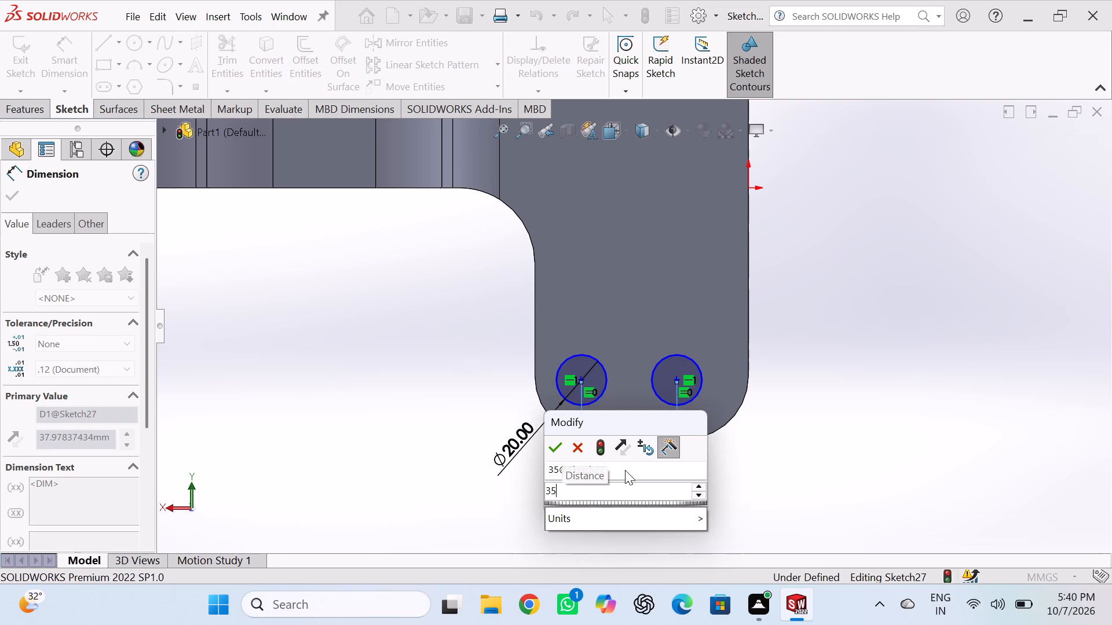
key(Return)
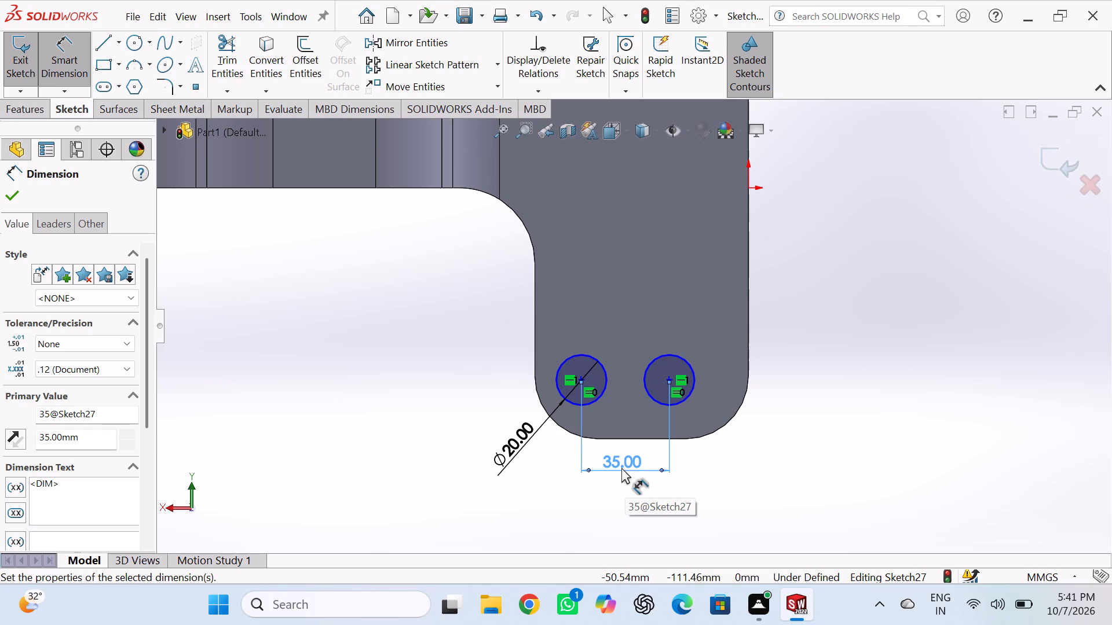
Dimension the distance from the downward leg's inner edge to the nearer circle's centre as 20 mm.
click(581, 380)
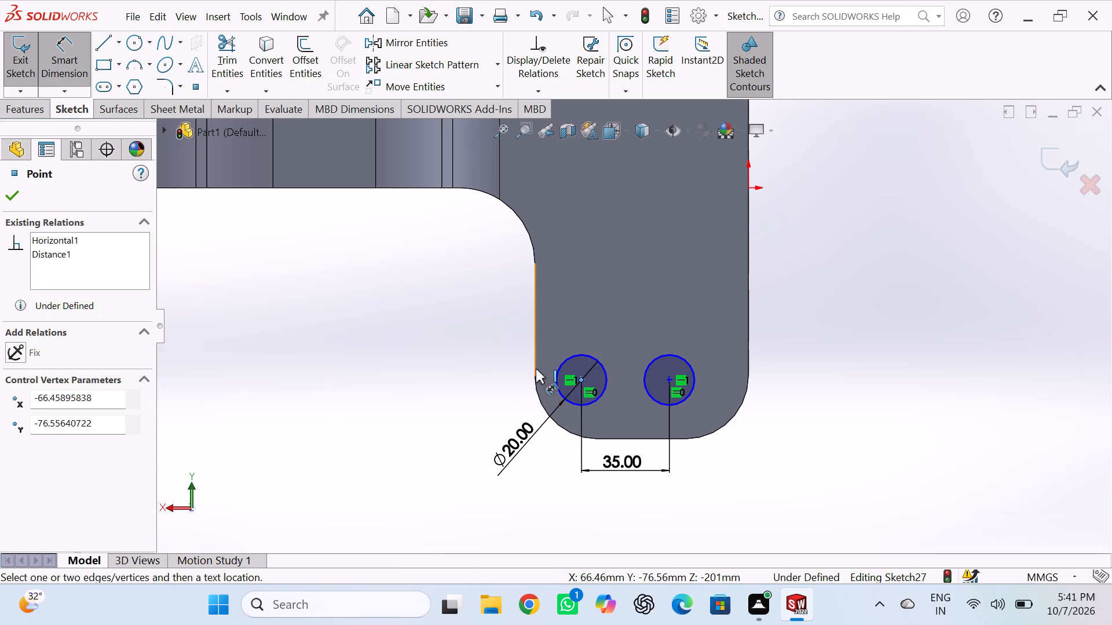
click(536, 368)
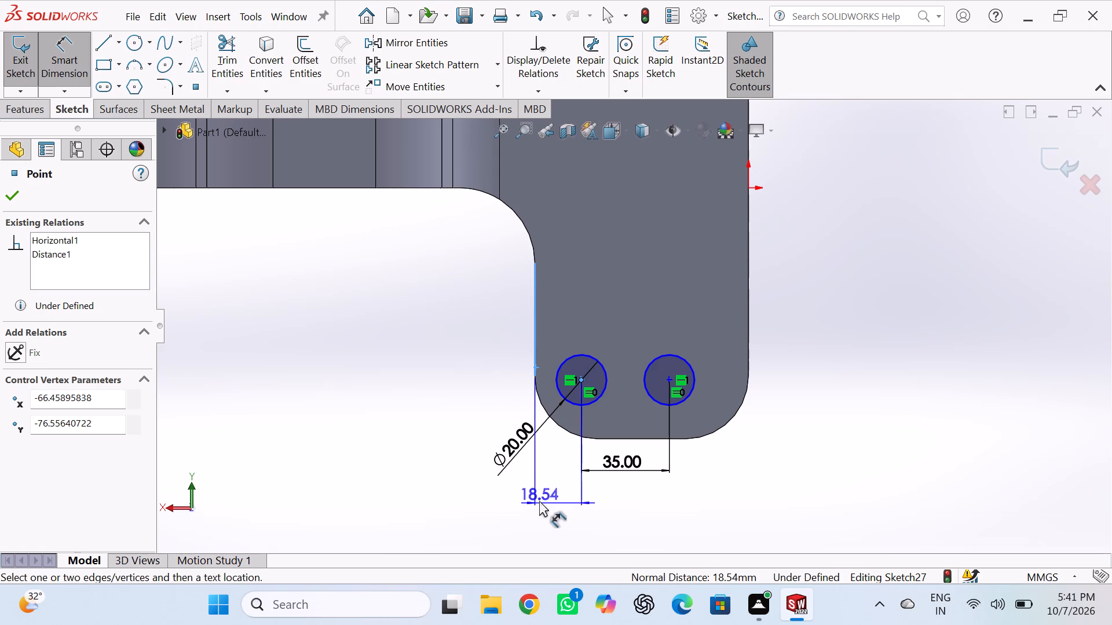
click(552, 502)
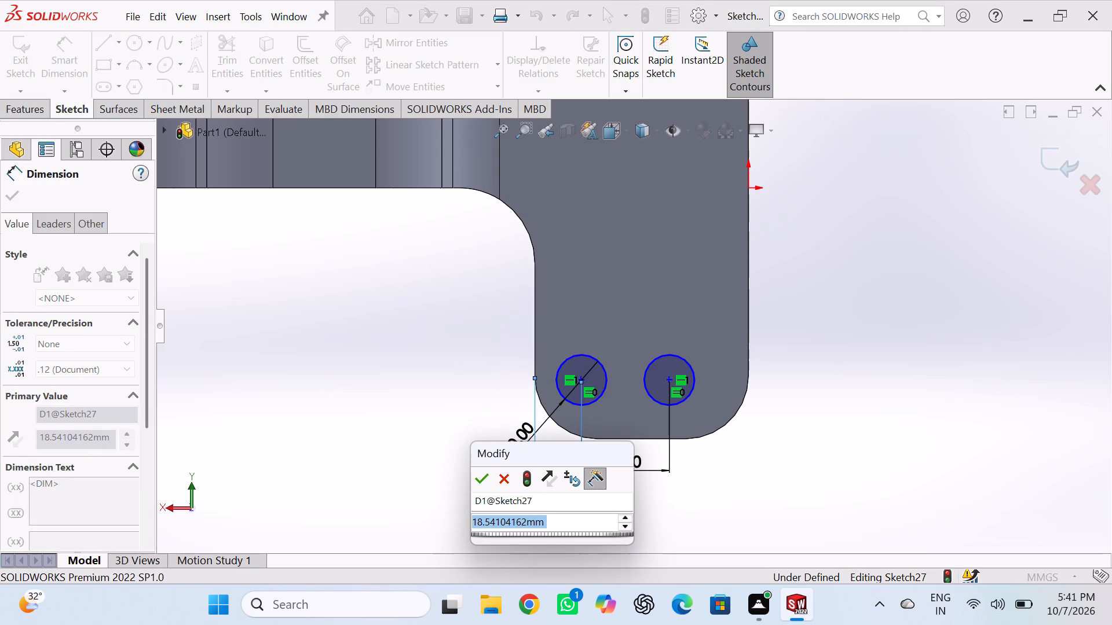
key(2)
key(0)
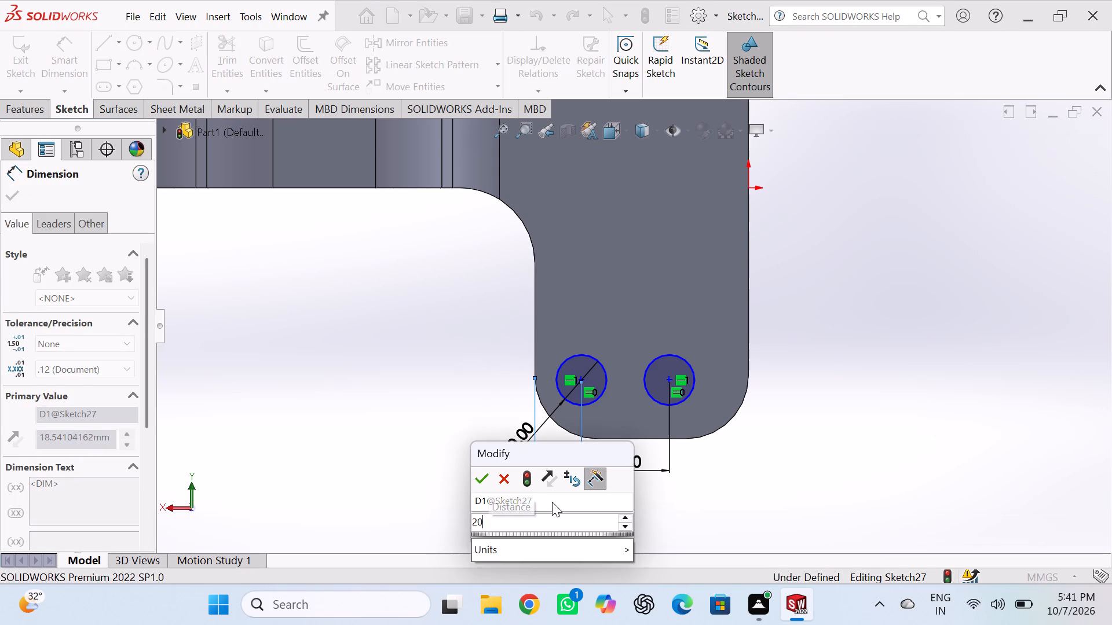
key(Return)
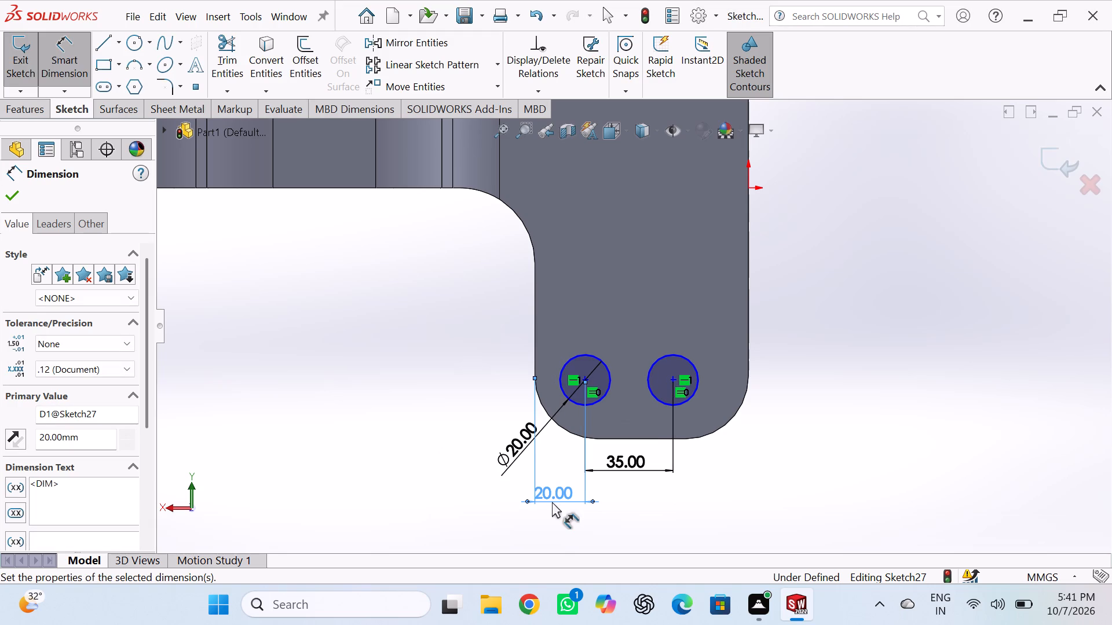
Add a driven dimension from the other circle's centre to the downward leg's outer edge.
click(674, 378)
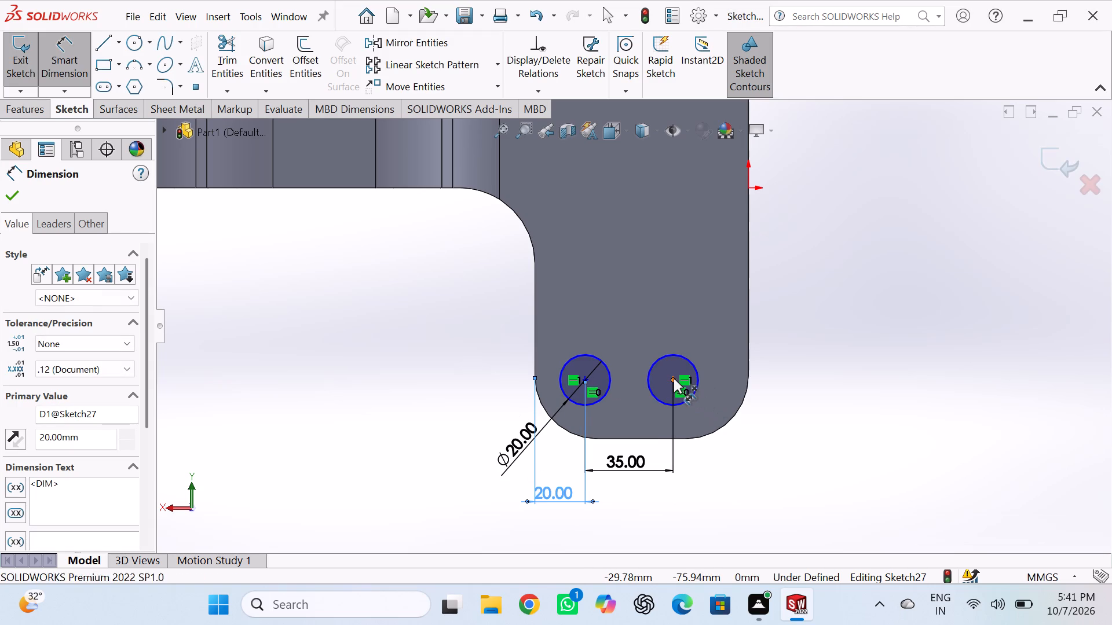
click(747, 369)
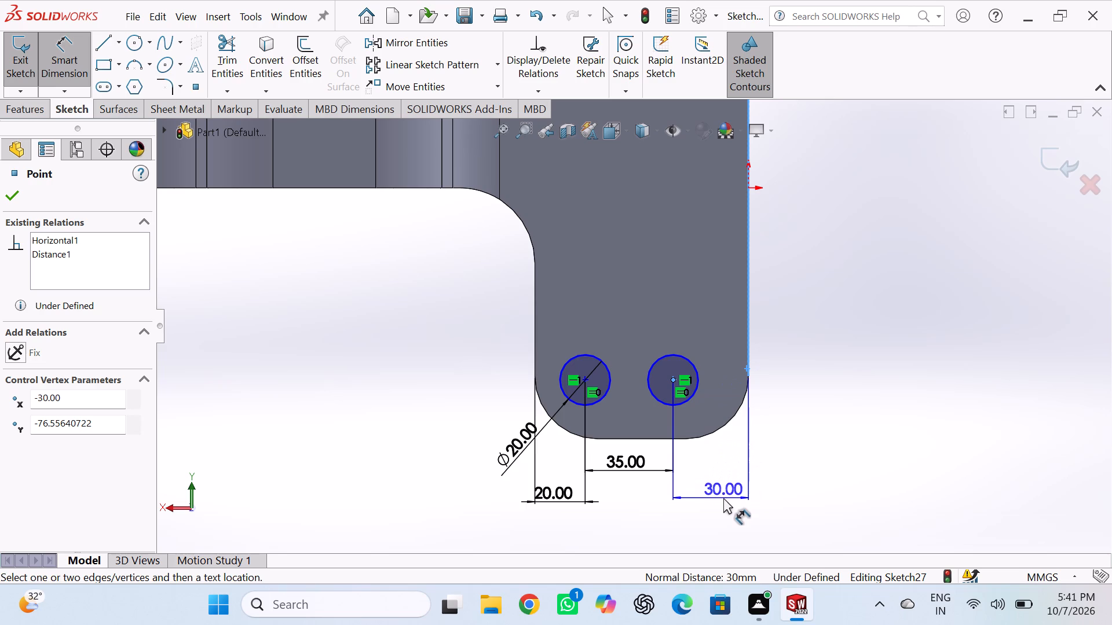
click(722, 502)
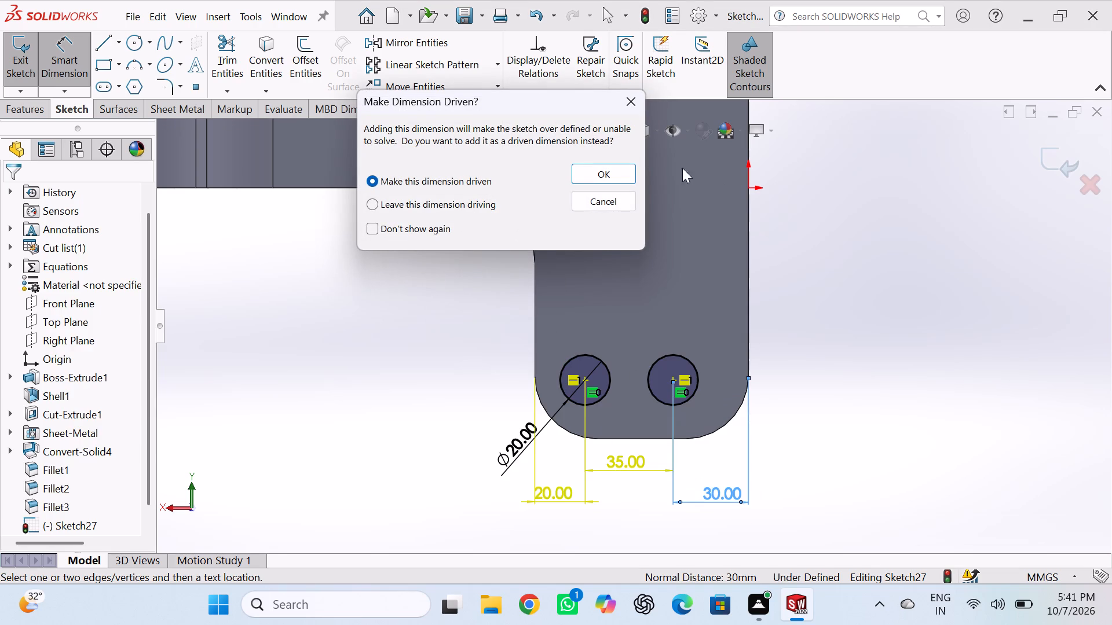
click(609, 170)
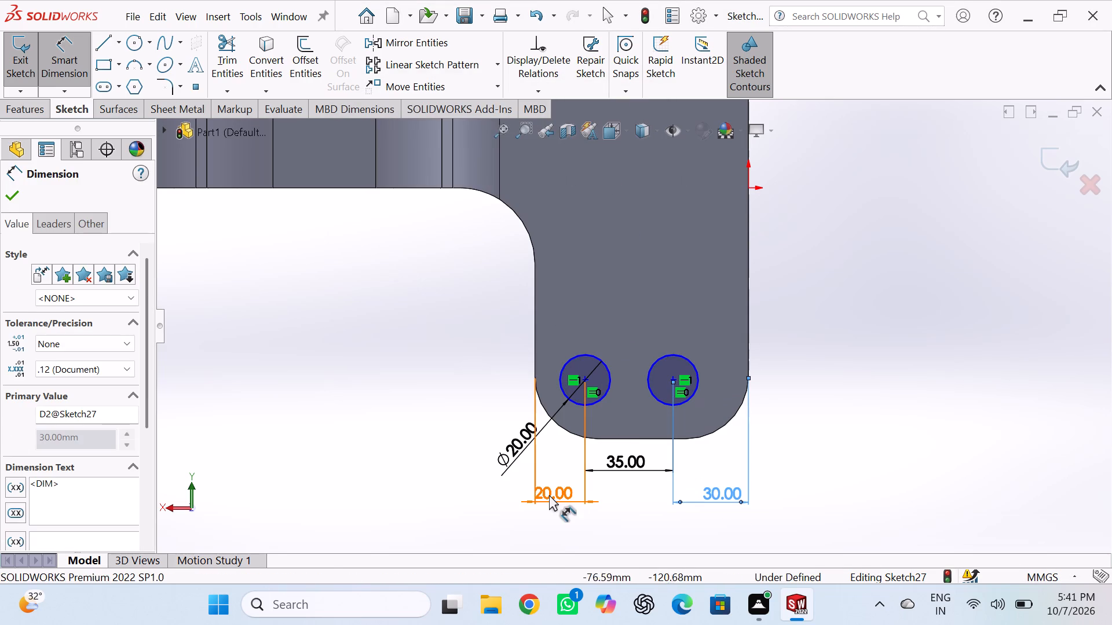
Delete the 20 mm dimension between the downward leg's inner edge and the nearer circle's centre.
click(549, 495)
key(Delete)
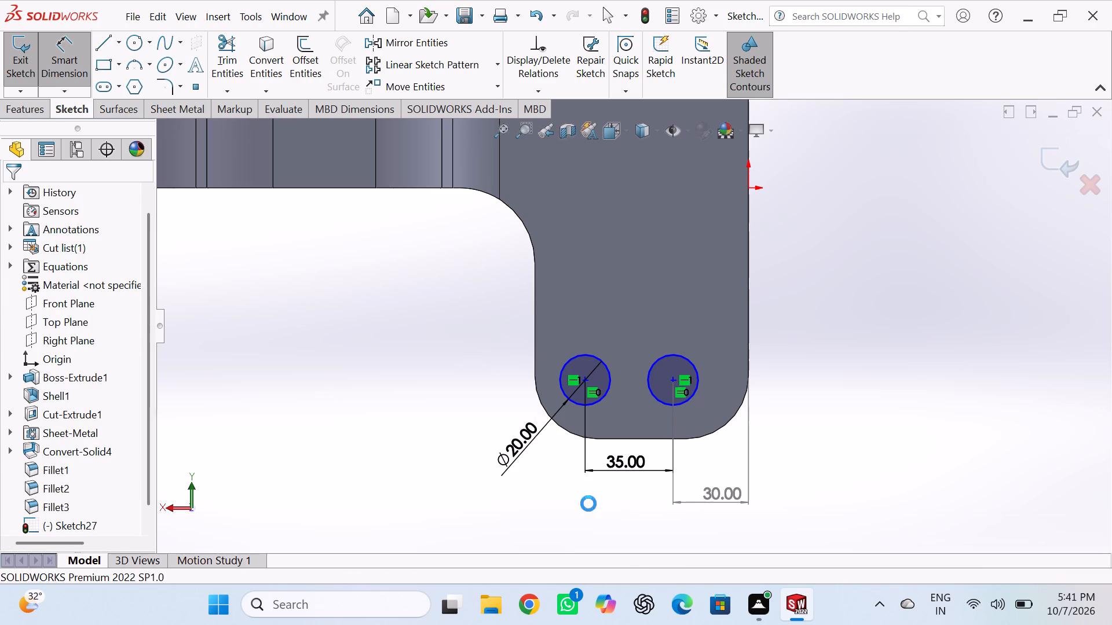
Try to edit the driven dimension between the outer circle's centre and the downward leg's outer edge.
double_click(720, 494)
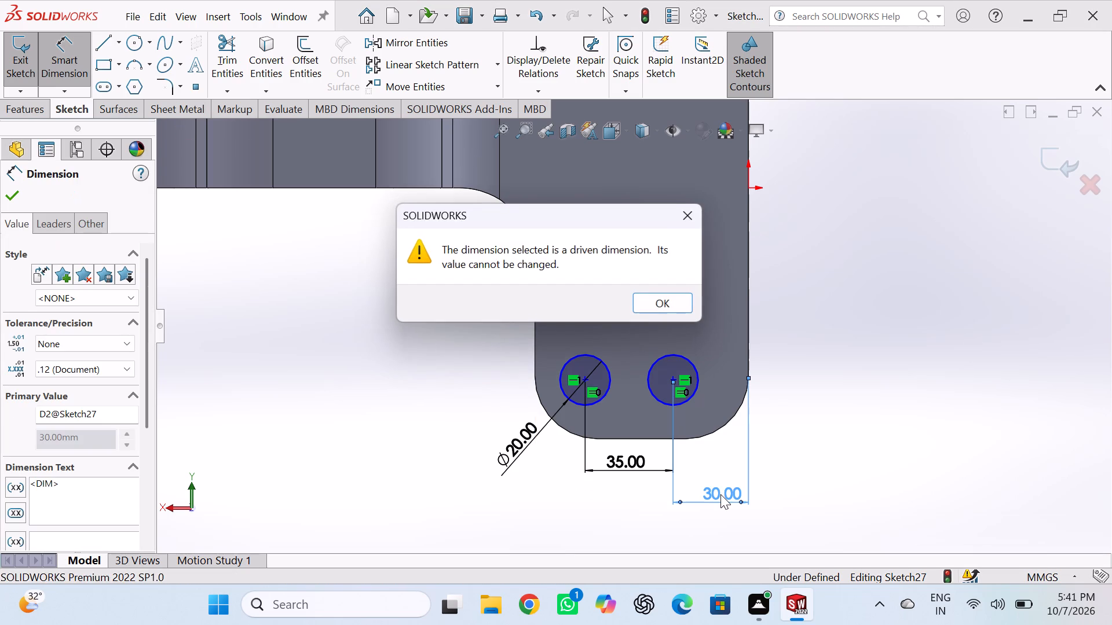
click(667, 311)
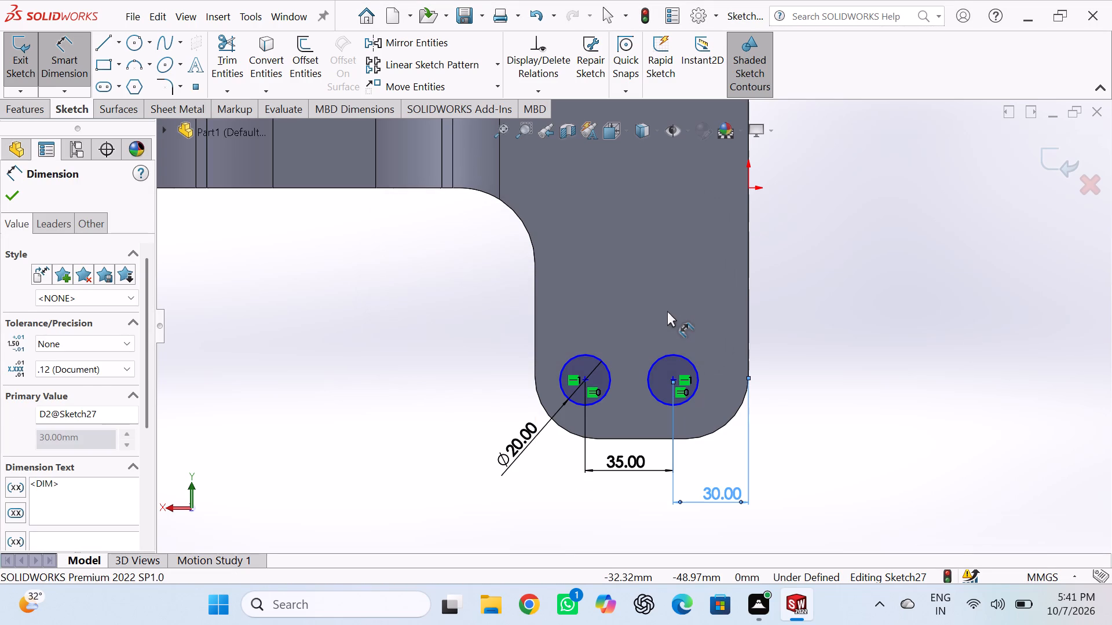
Delete the driven dimension between the outer circle's centre and the downward leg's outer edge.
key(Delete)
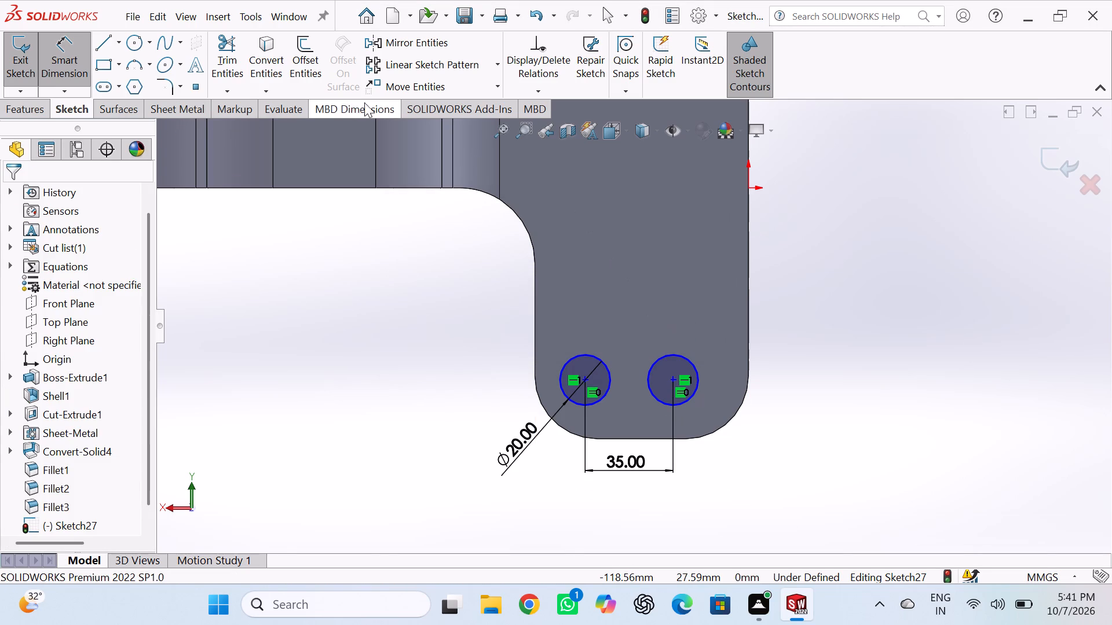
Dimension the distance from the outer circle's centre to the downward leg's outer edge as 25 mm.
click(671, 380)
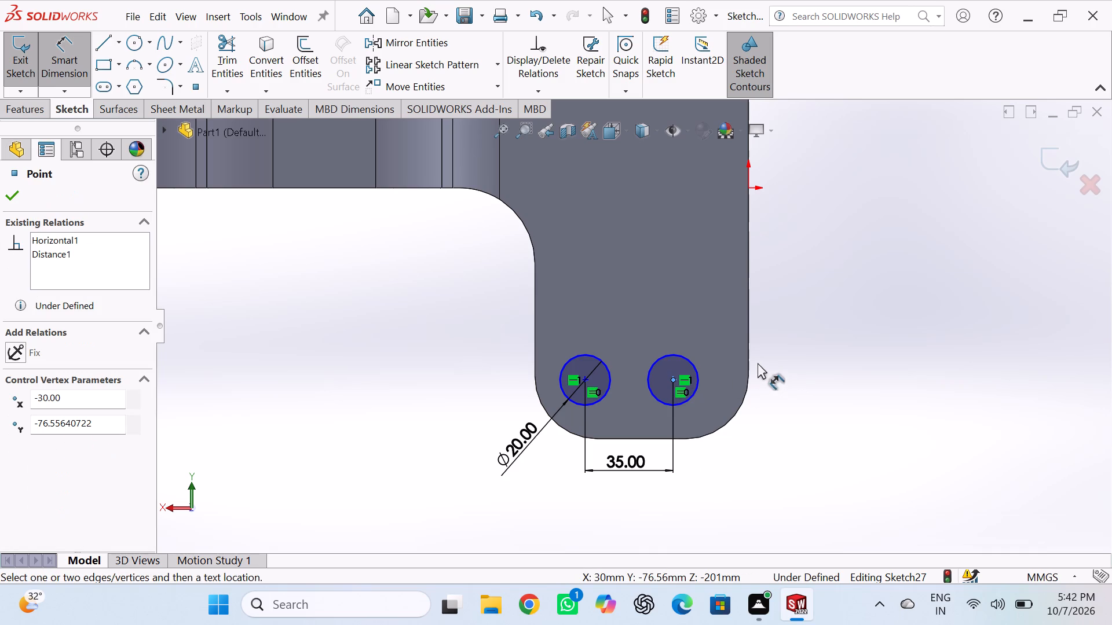
click(747, 357)
click(727, 478)
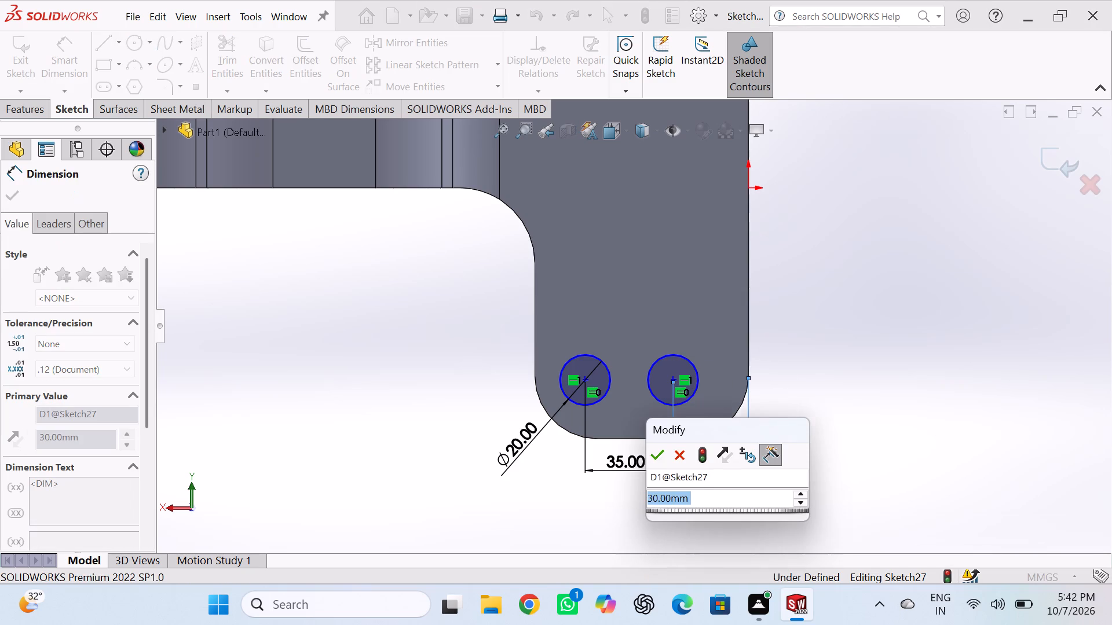
key(2)
key(5)
key(Return)
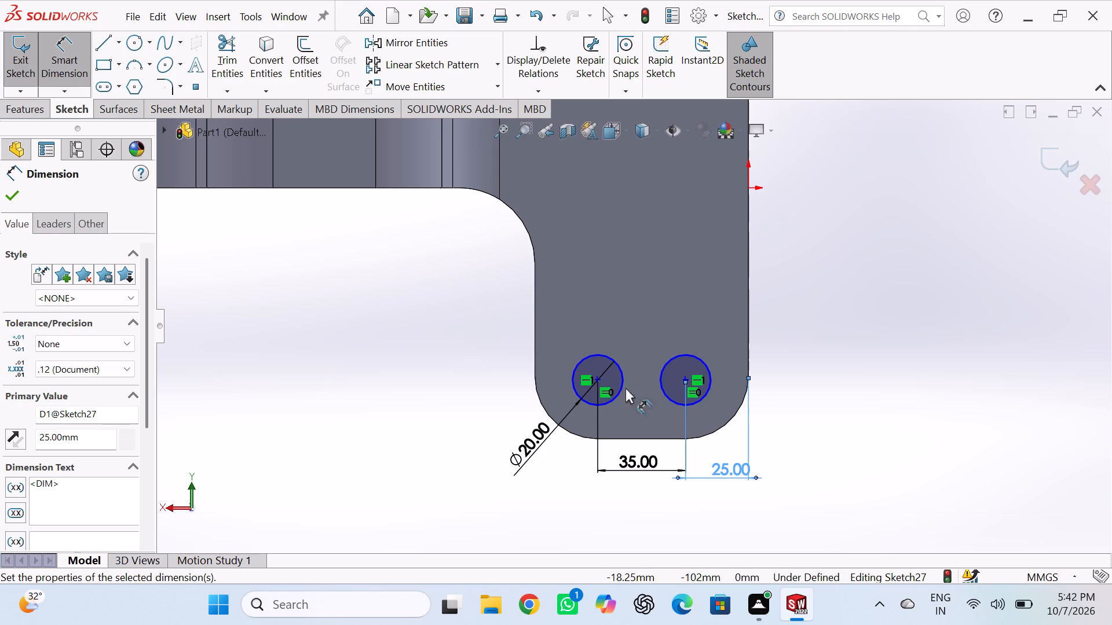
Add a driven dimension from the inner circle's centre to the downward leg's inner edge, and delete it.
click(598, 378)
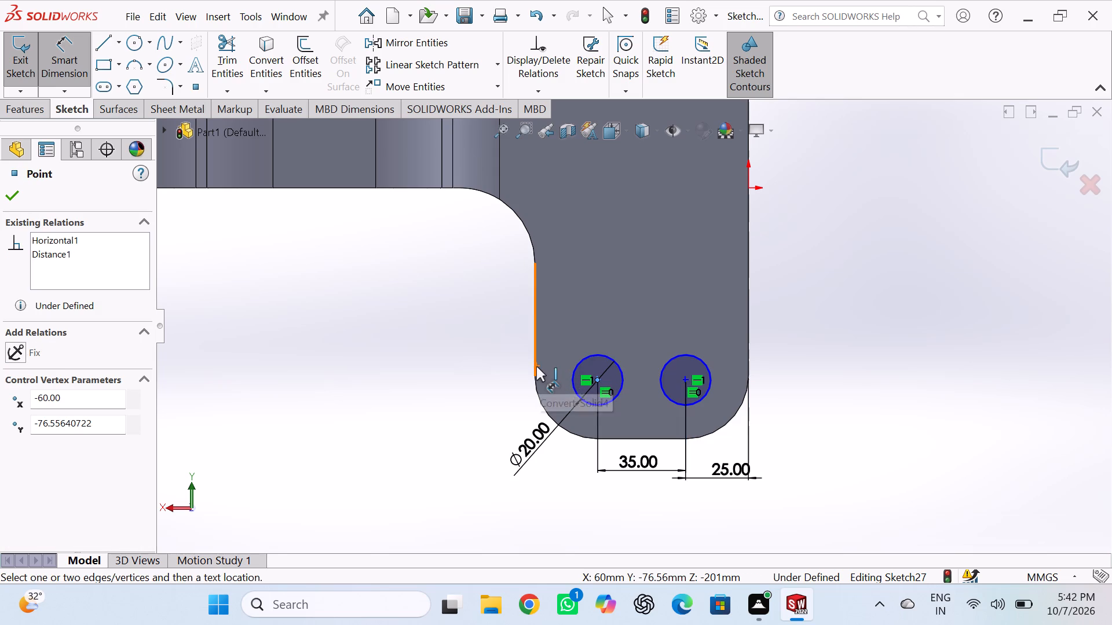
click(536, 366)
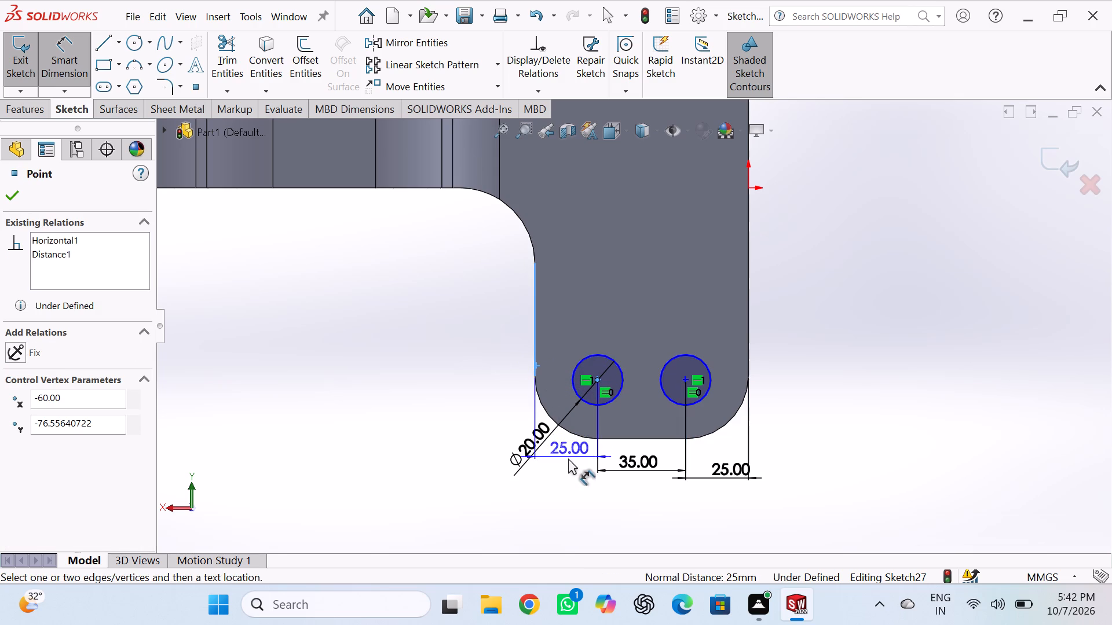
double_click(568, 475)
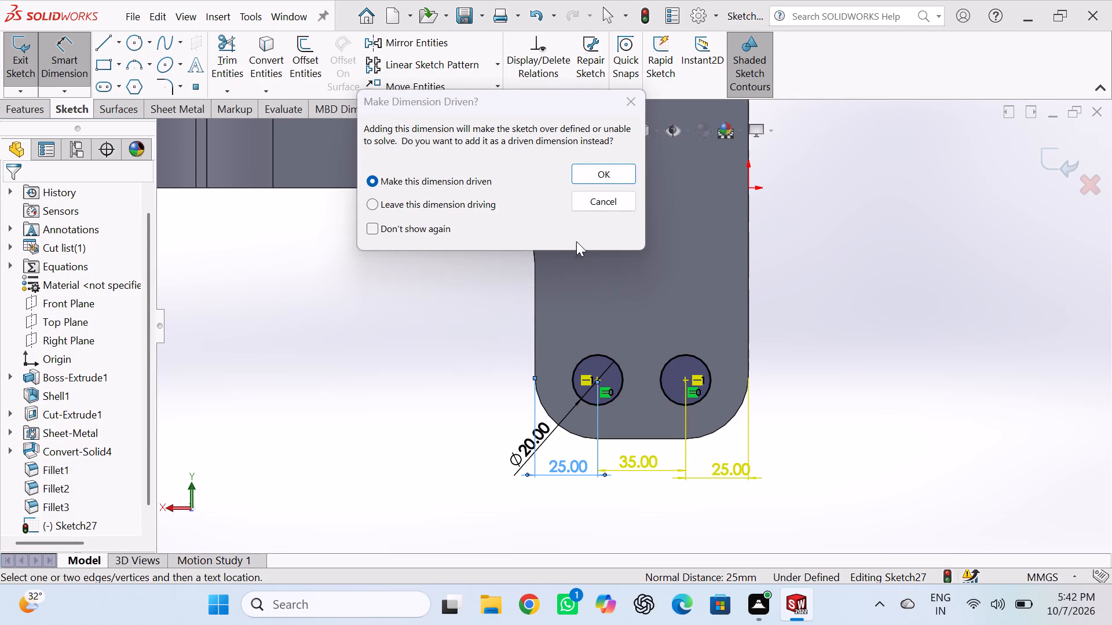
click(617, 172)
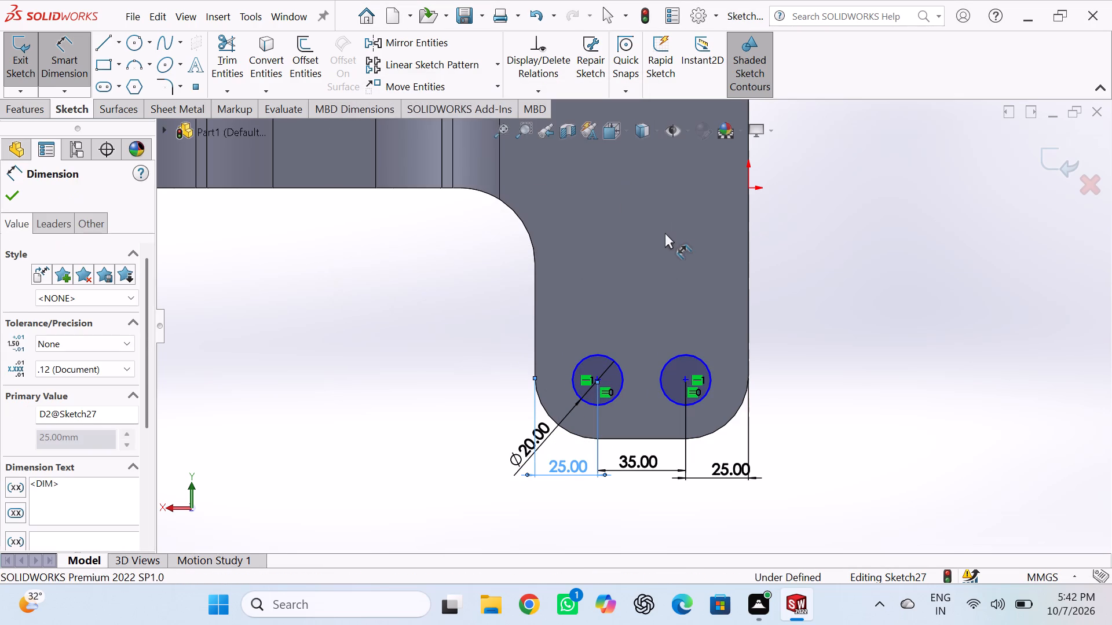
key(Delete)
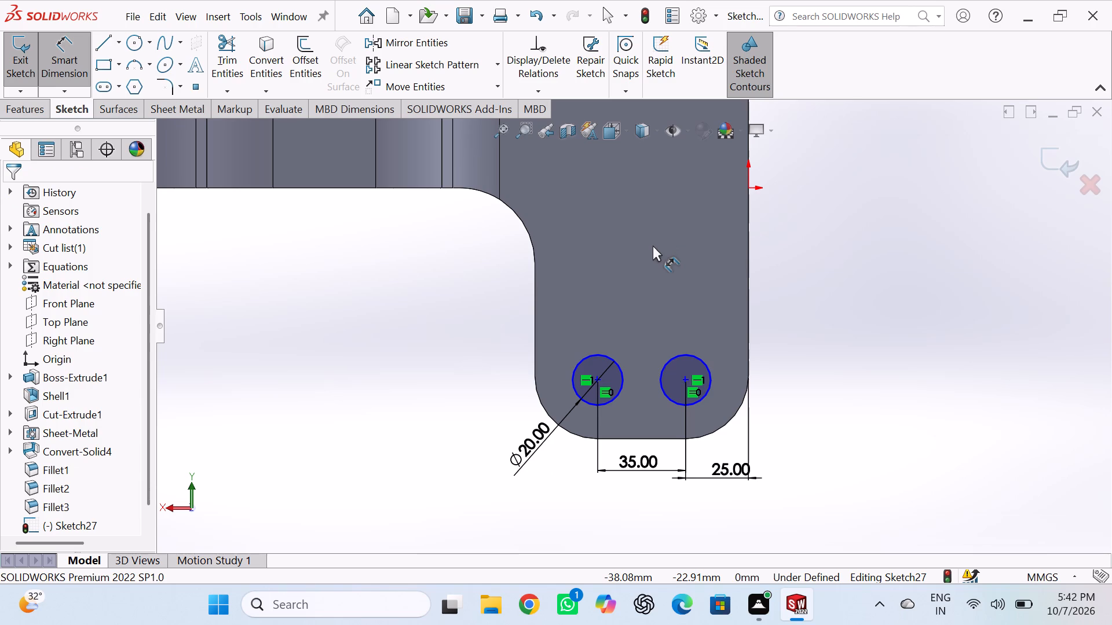
Dimension the vertical distance from the inner circle's centre to the downward leg's bottom edge as 25 mm.
click(597, 379)
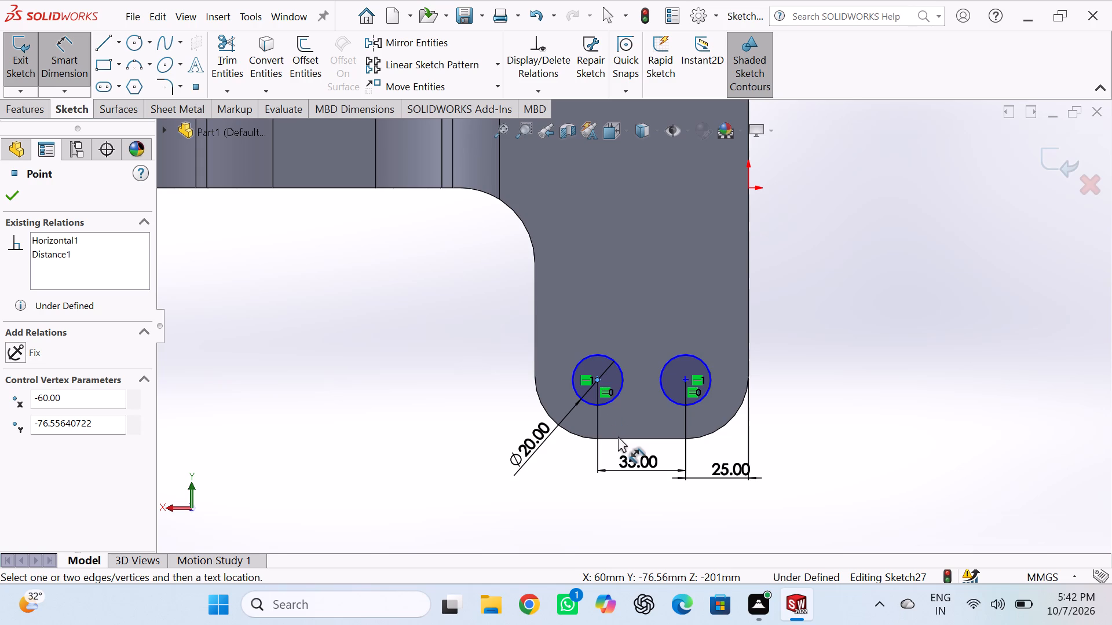
click(622, 437)
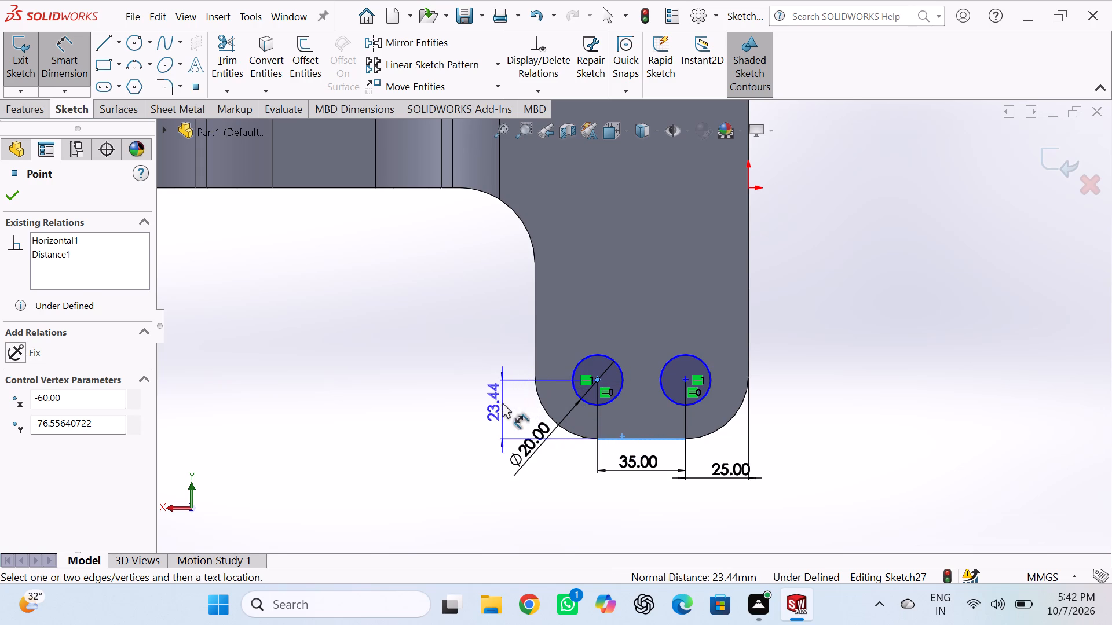
click(502, 402)
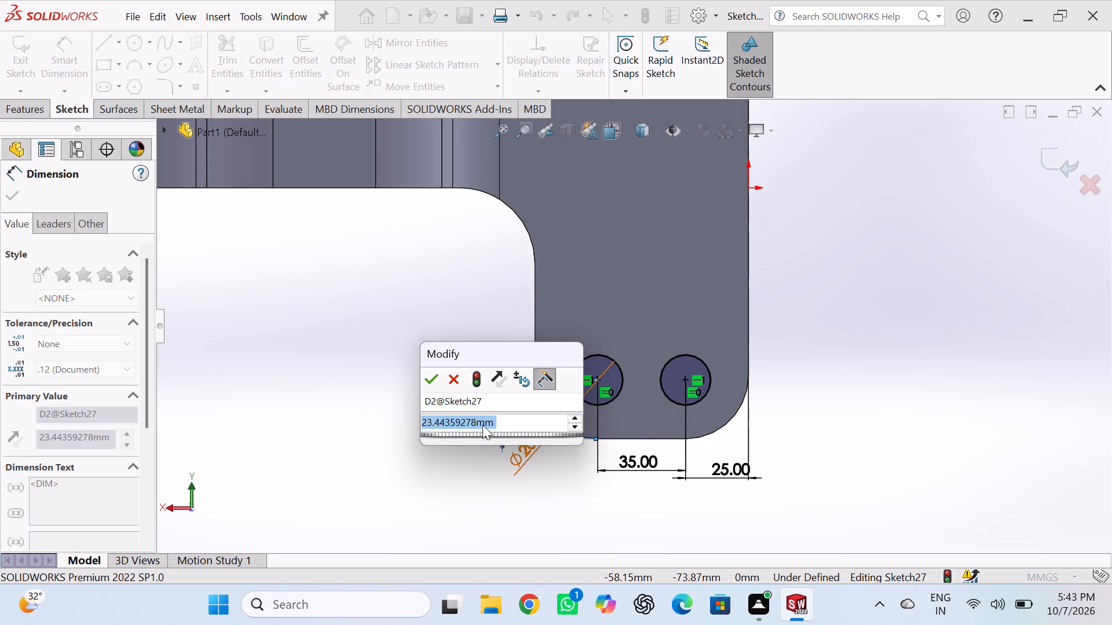
text(25)
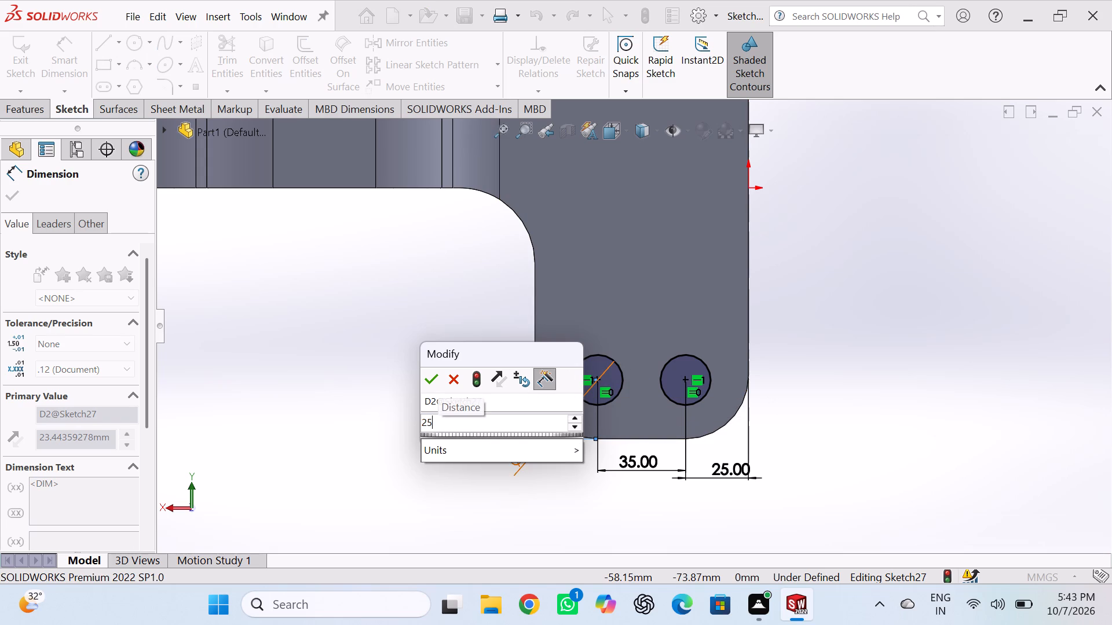
key(Return)
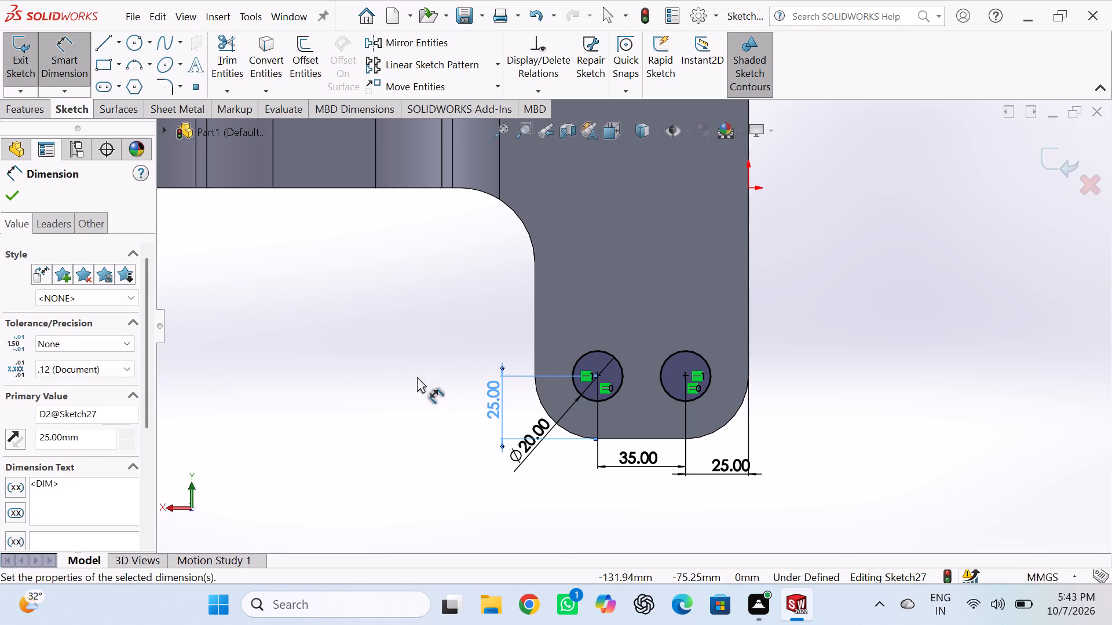
click(417, 377)
Dimension the diameter of the circle at the free end of the horizontal arm as 20 mm.
scroll(418, 368, up, 6)
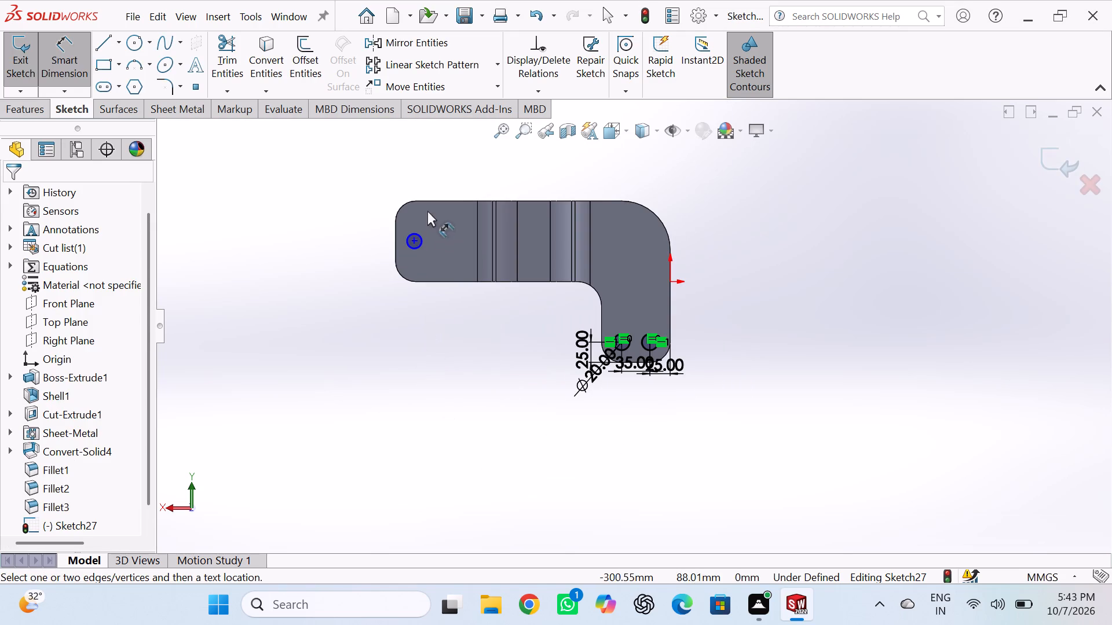
scroll(408, 237, down, 6)
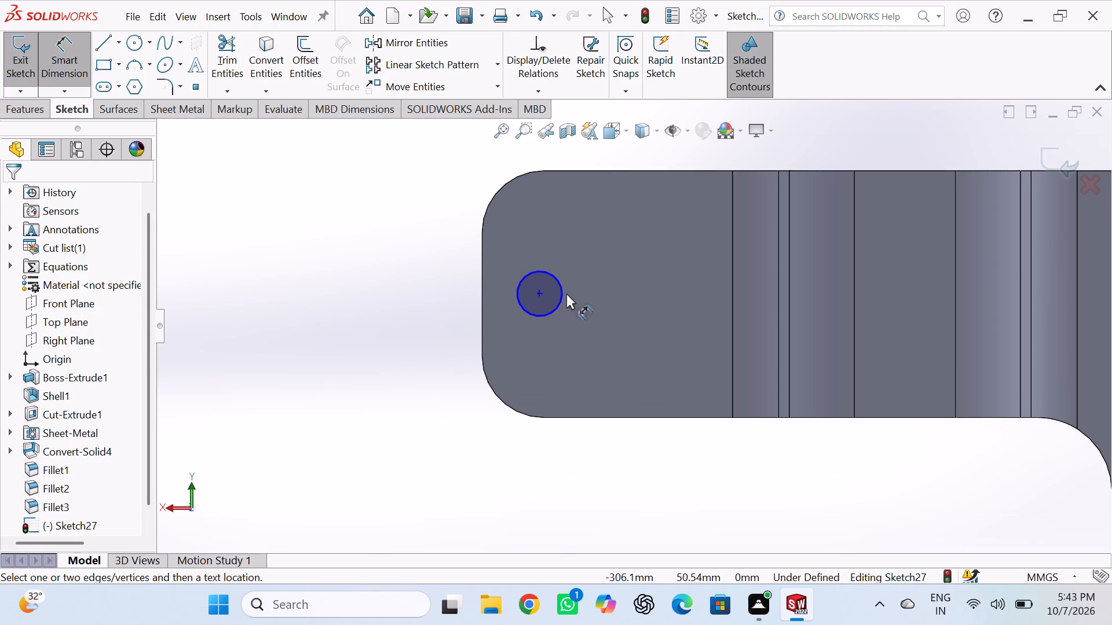
click(559, 302)
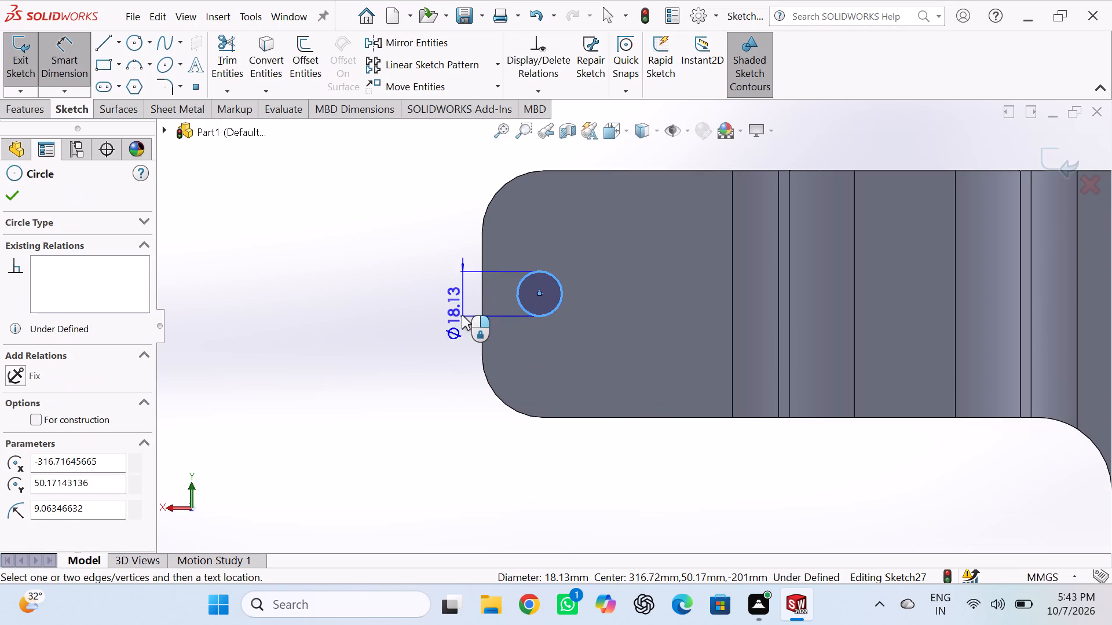
double_click(462, 315)
text(20)
key(Return)
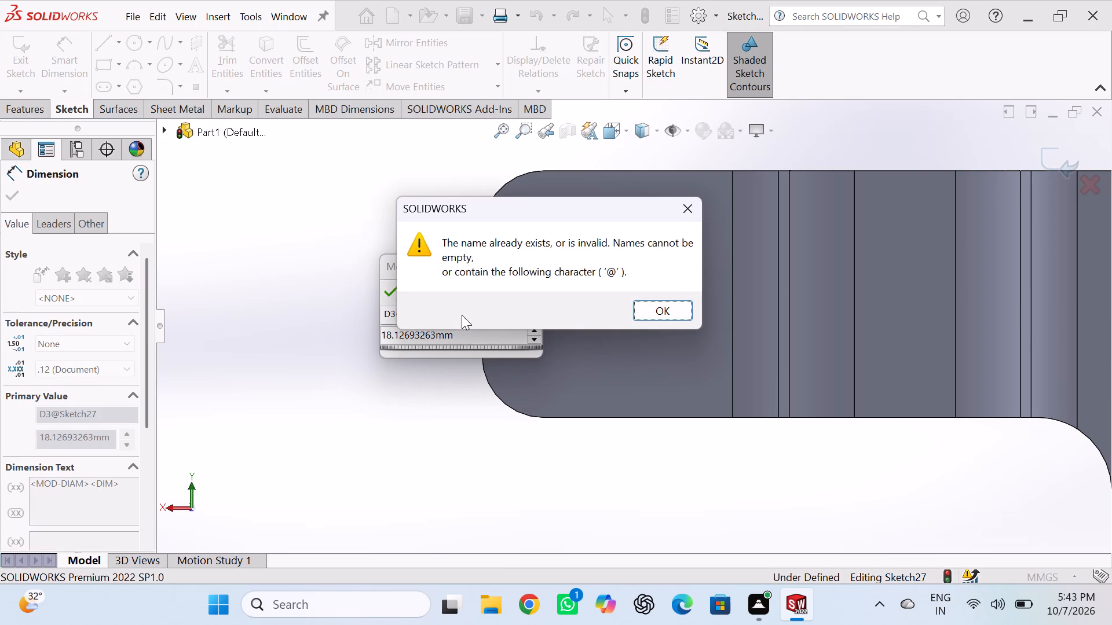
click(670, 312)
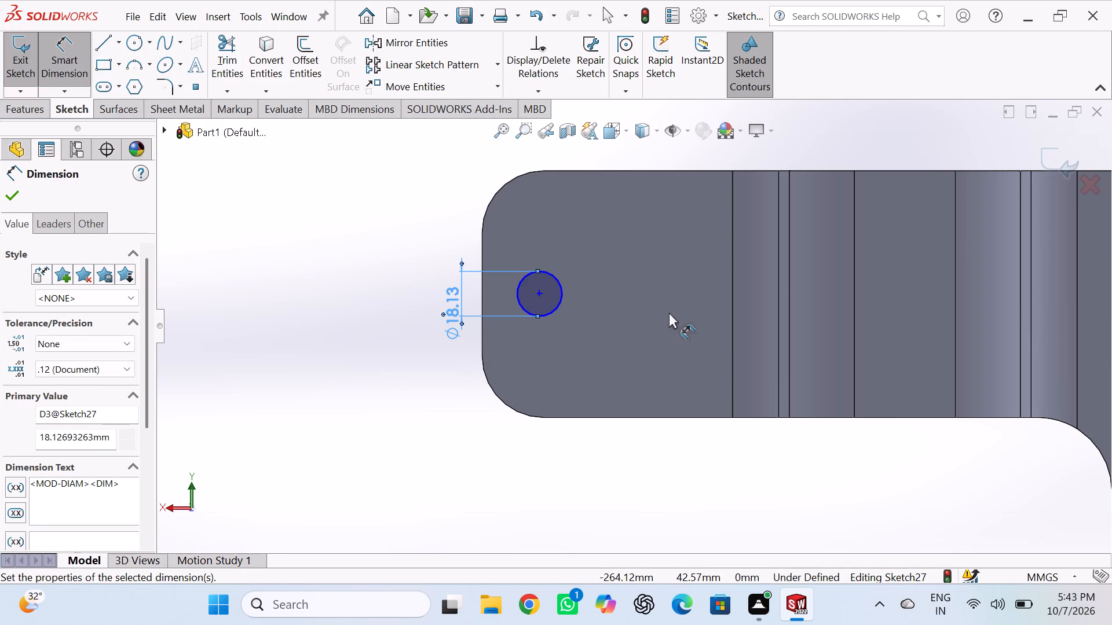
double_click(453, 303)
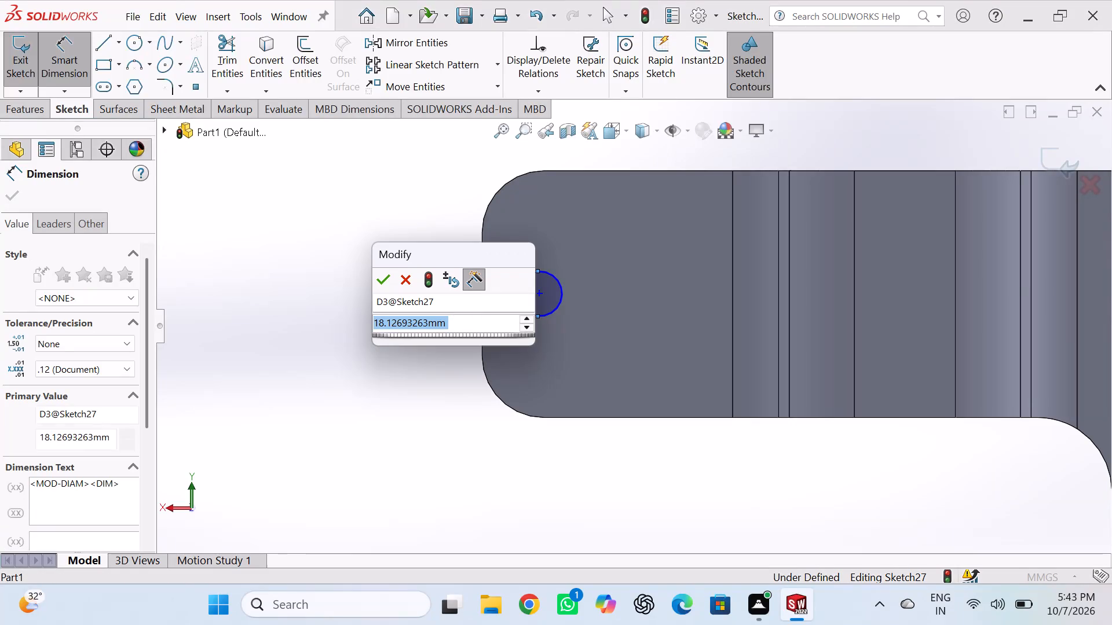
text(20)
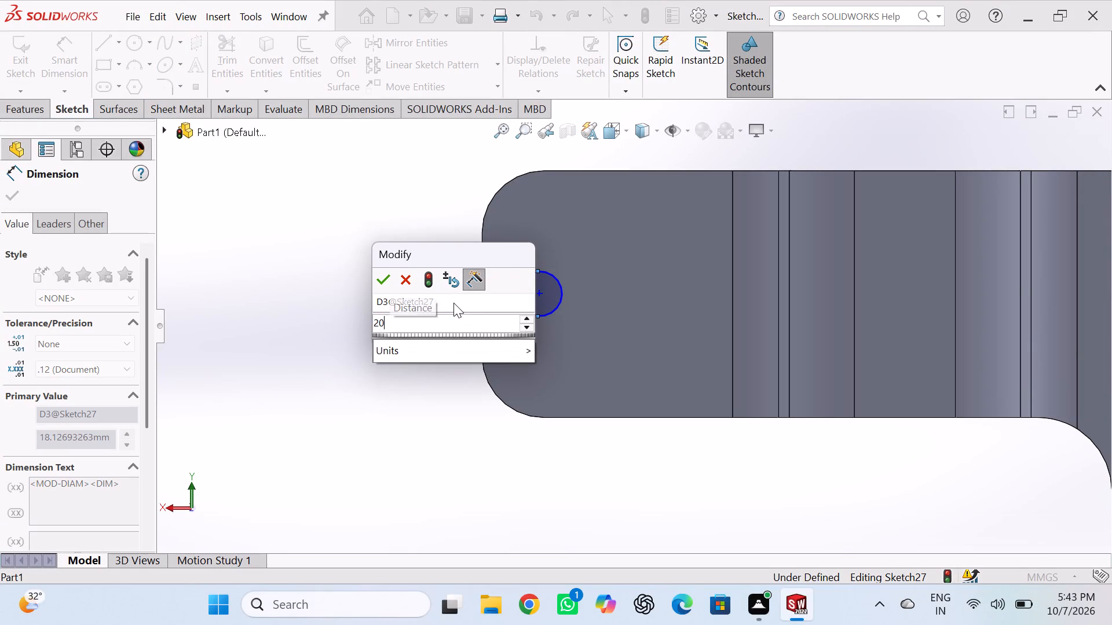
key(Return)
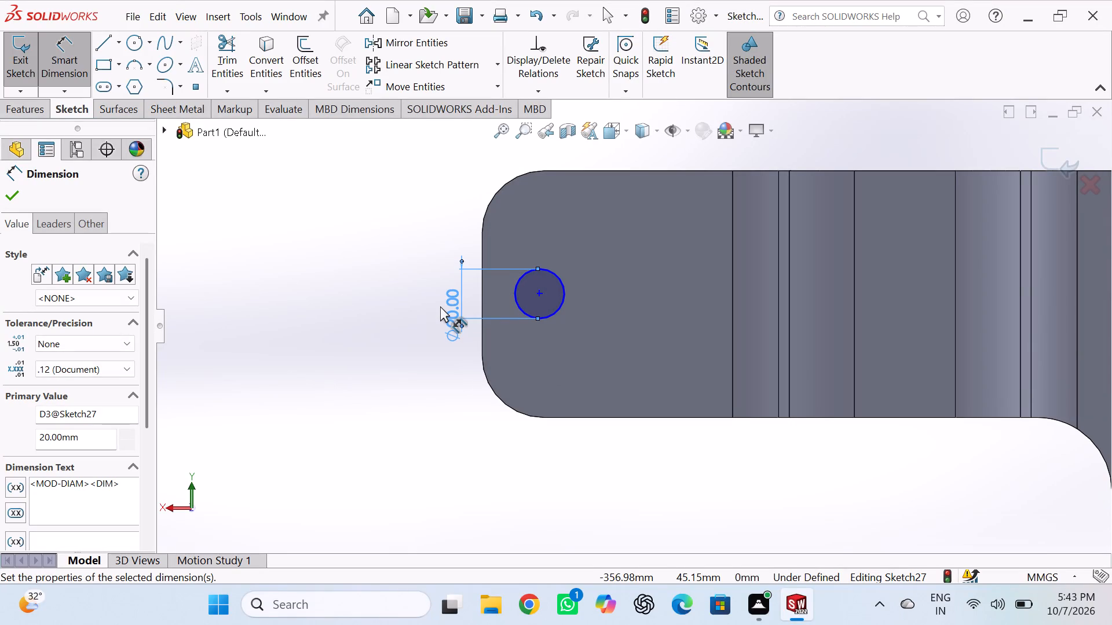
click(440, 306)
click(442, 306)
click(460, 380)
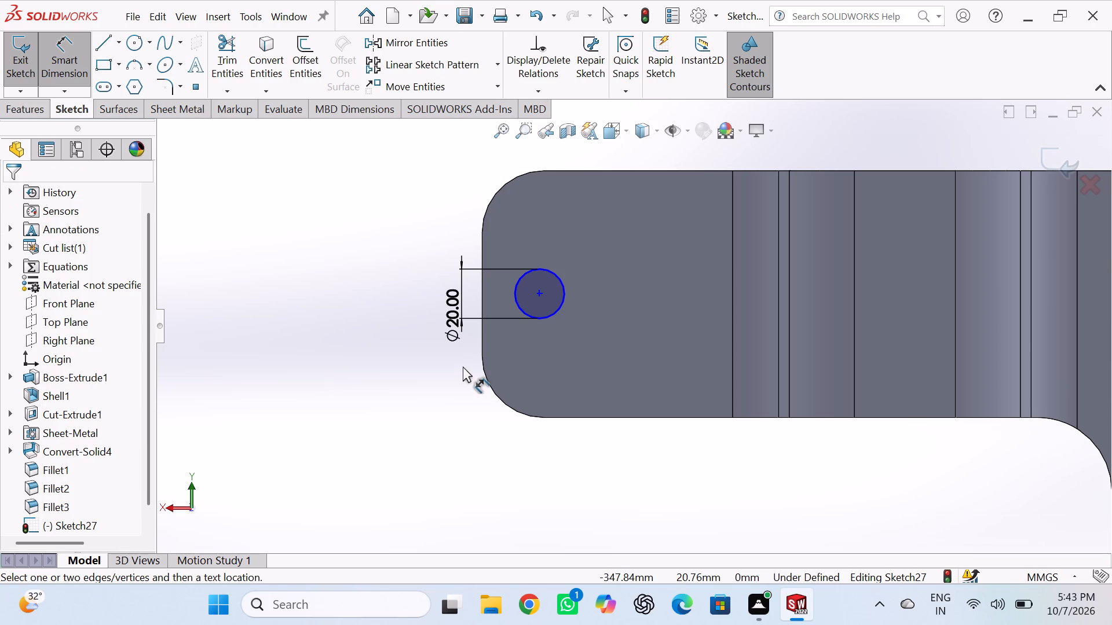
Dimension the distance from the arm circle's centre to the arm's vertical end edge as 25 mm.
click(540, 293)
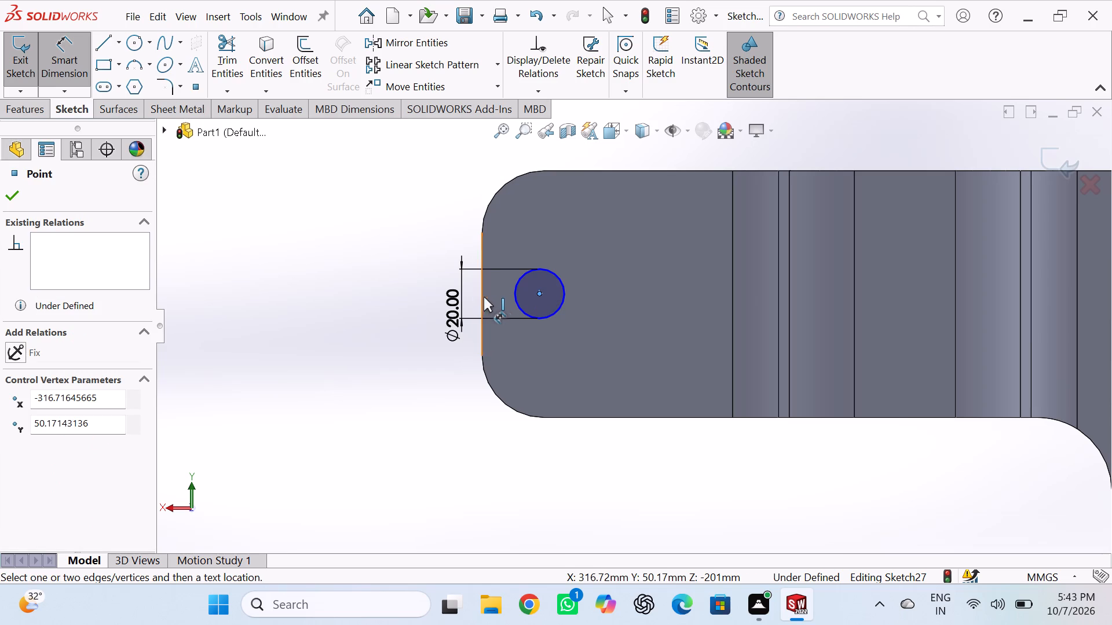
click(481, 295)
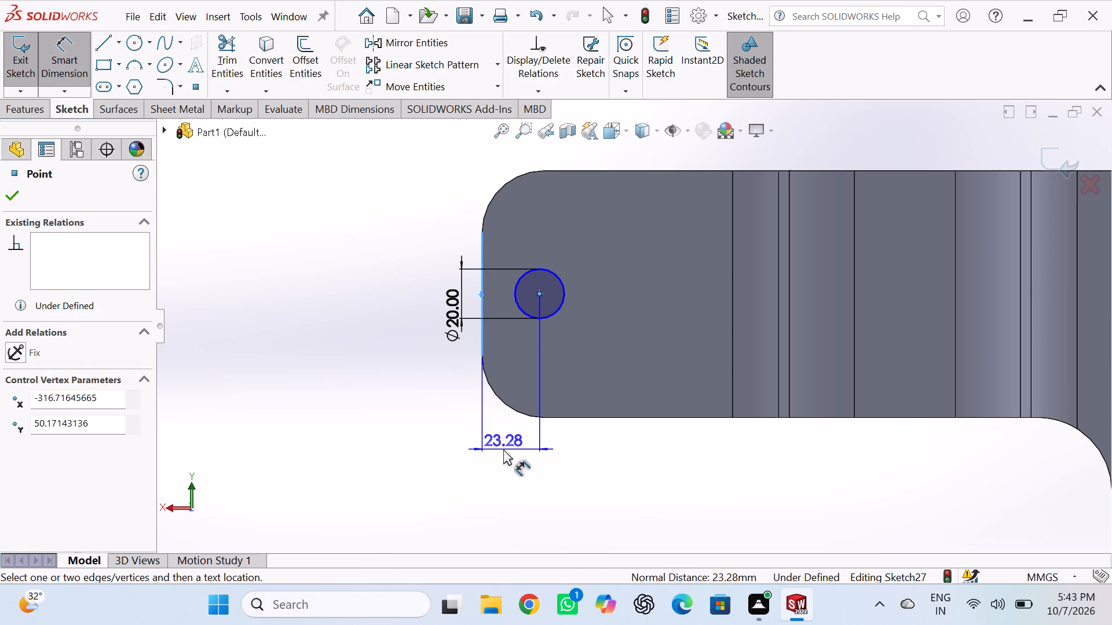
click(503, 449)
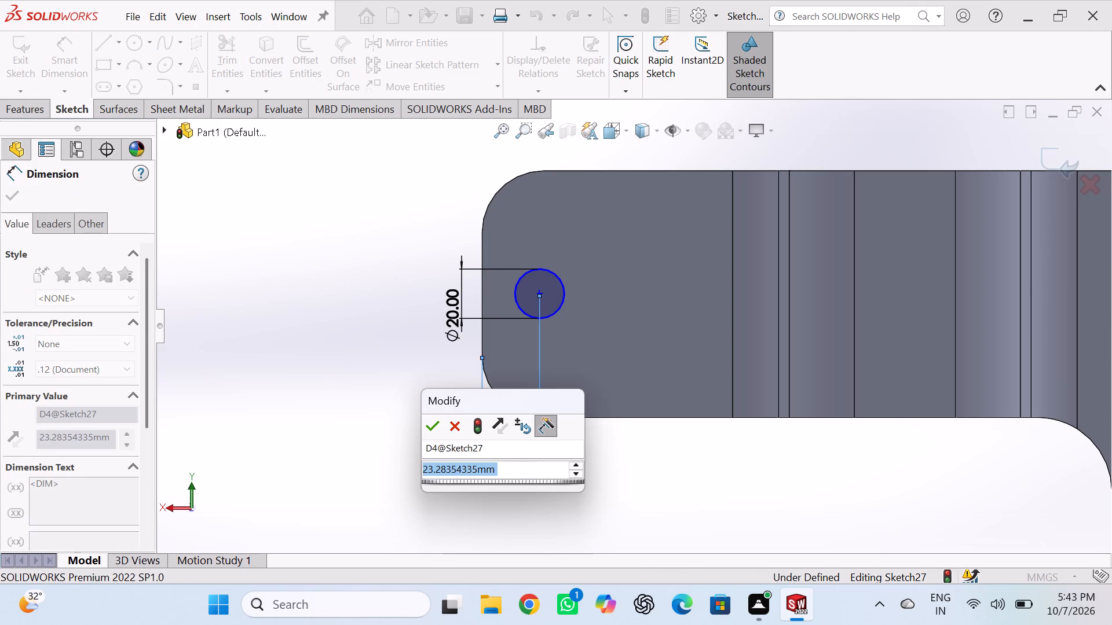
text(25)
key(Return)
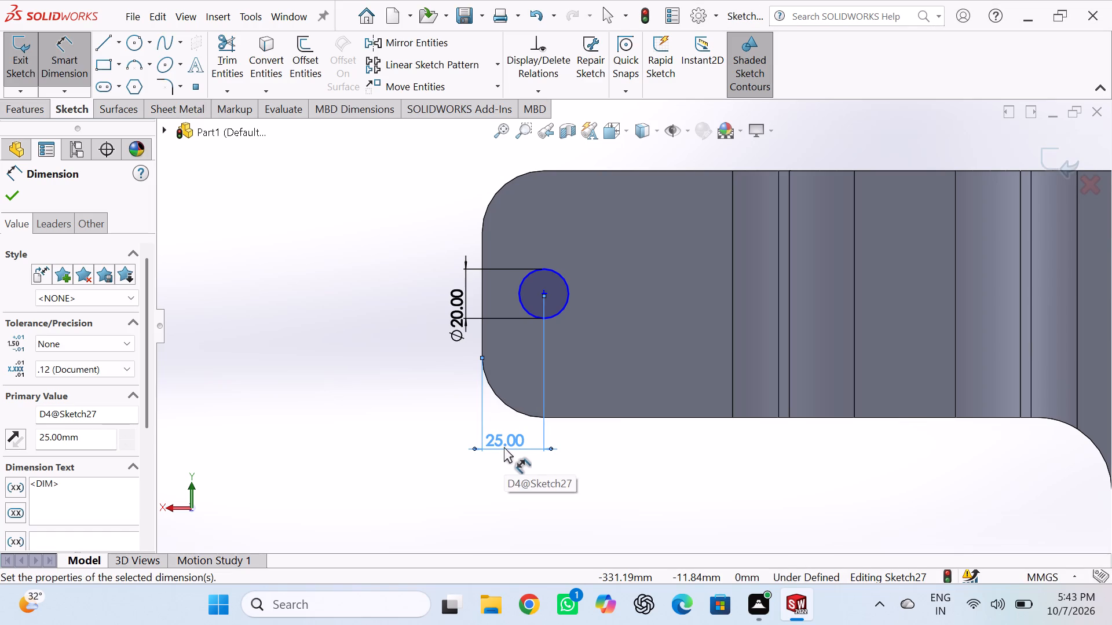
Dimension the vertical distance from the arm circle's centre to the arm's lower edge as 50 mm.
click(543, 293)
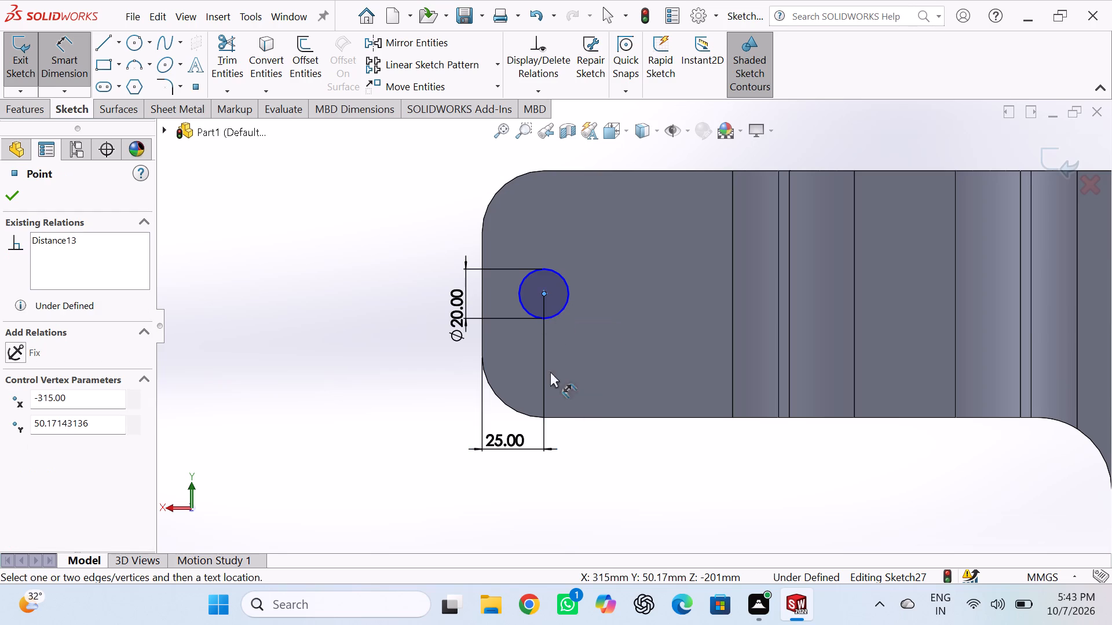
click(577, 417)
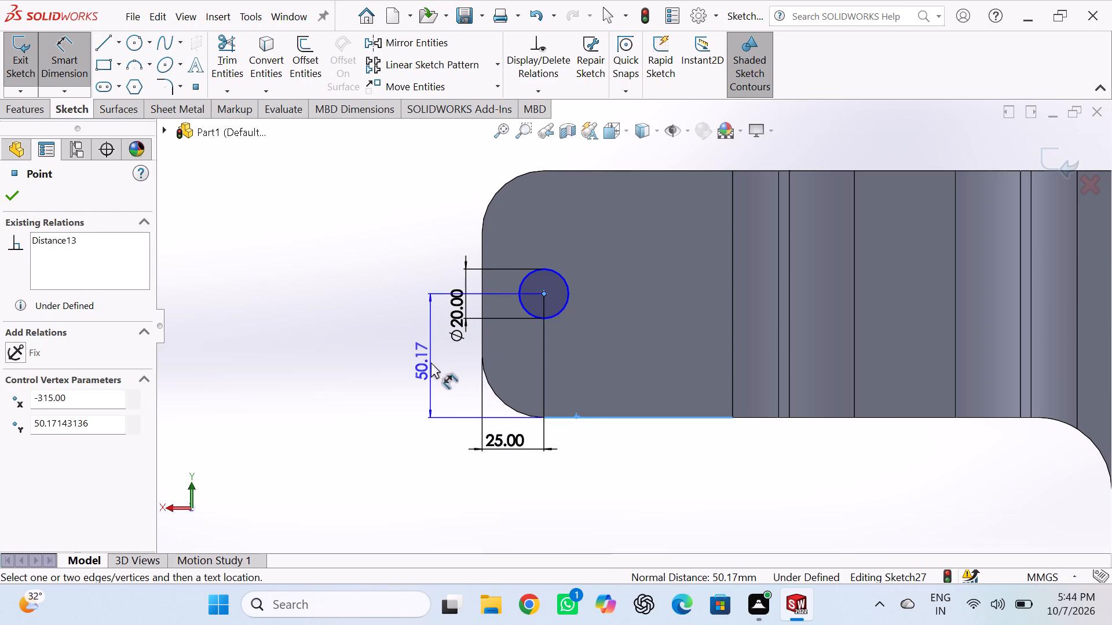
click(431, 362)
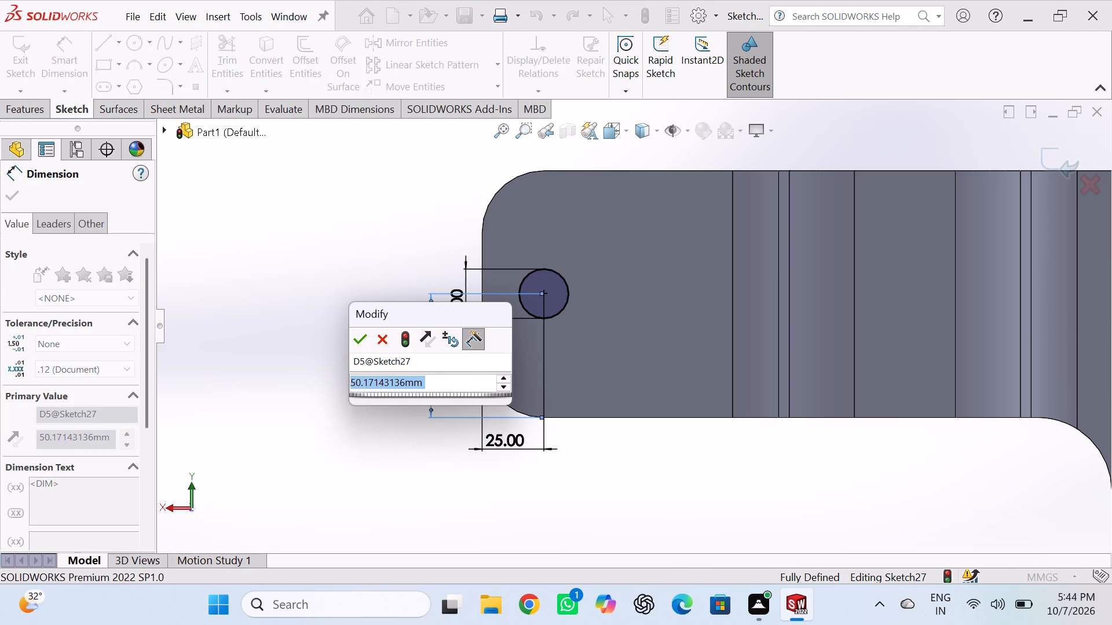
text(50)
key(Return)
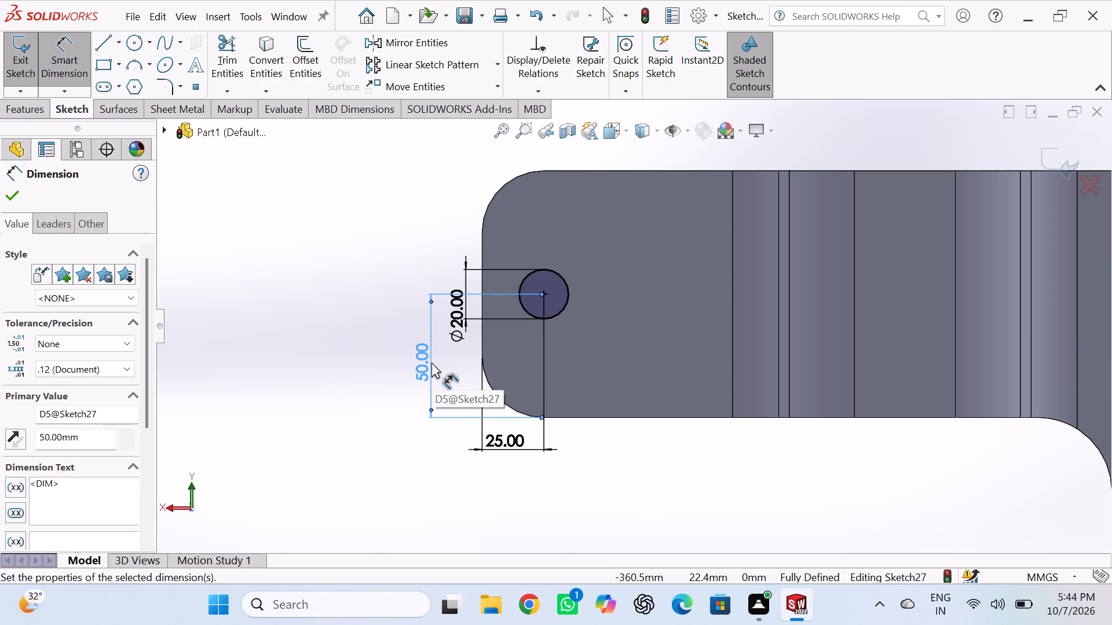
scroll(669, 405, up, 6)
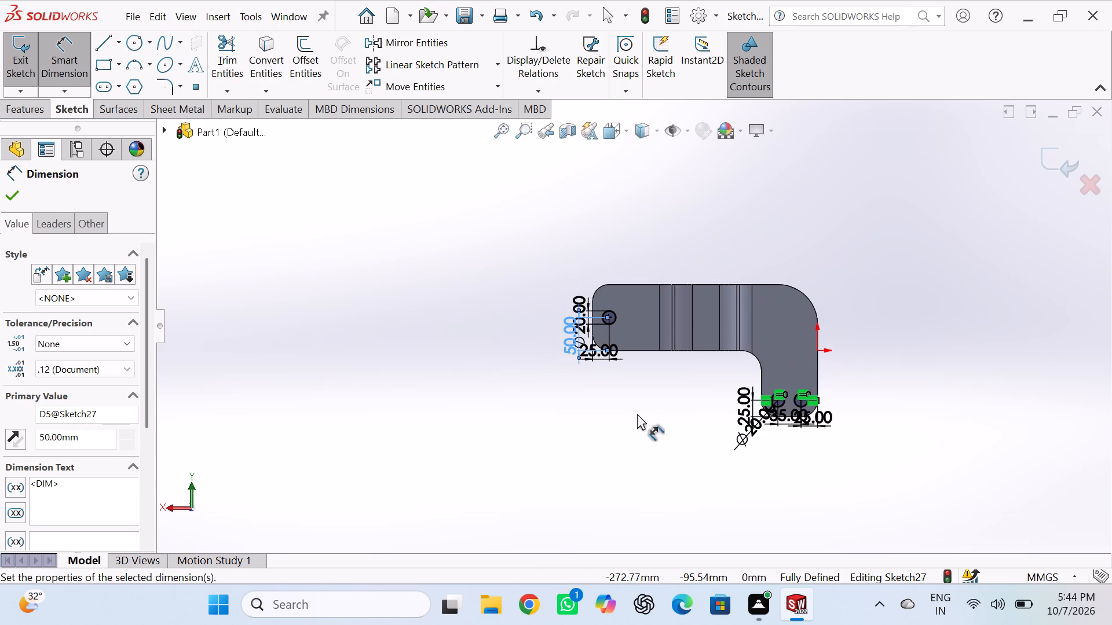
click(637, 414)
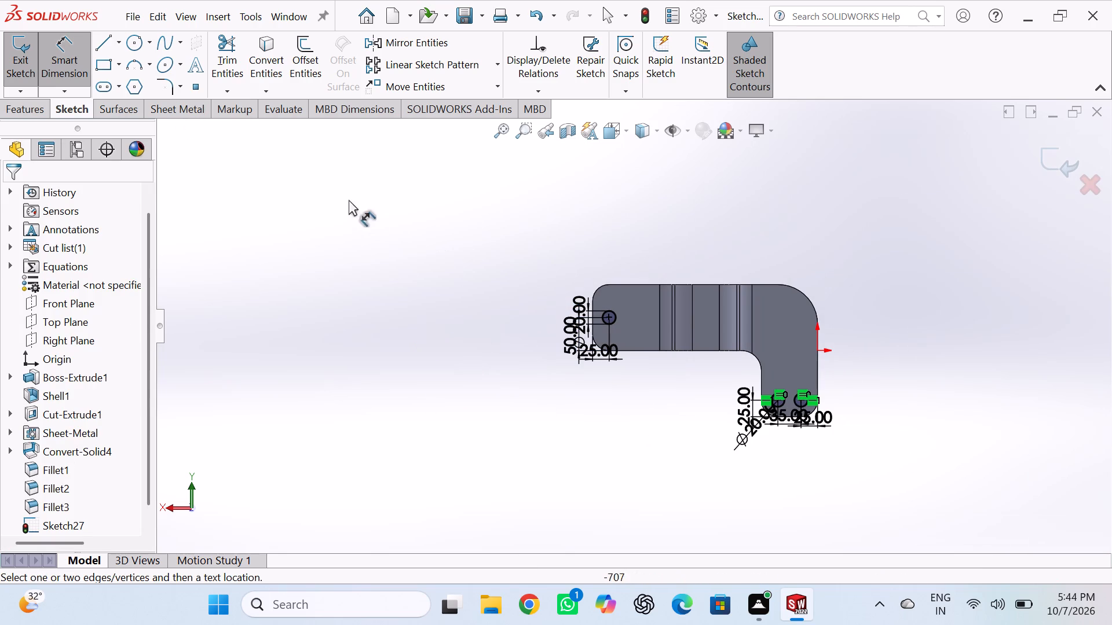
Cut the three sketched 20 mm circles through the sheet-metal part with a Blind Extruded Cut 245 mm deep, keeping Normal cut on.
click(166, 111)
click(584, 37)
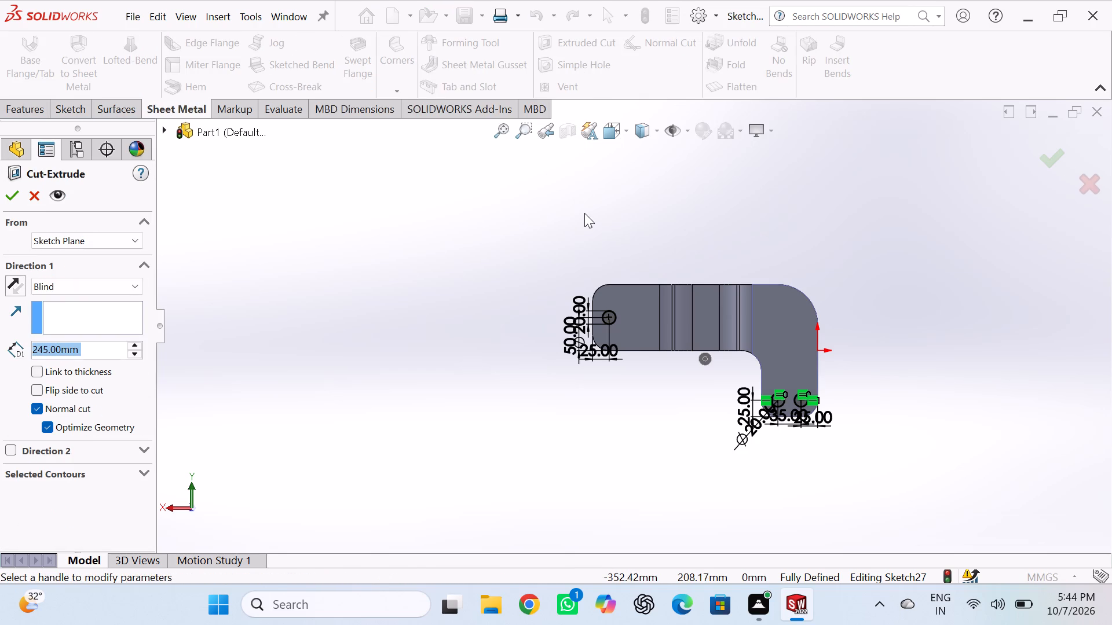
middle_drag(637, 223, 573, 228)
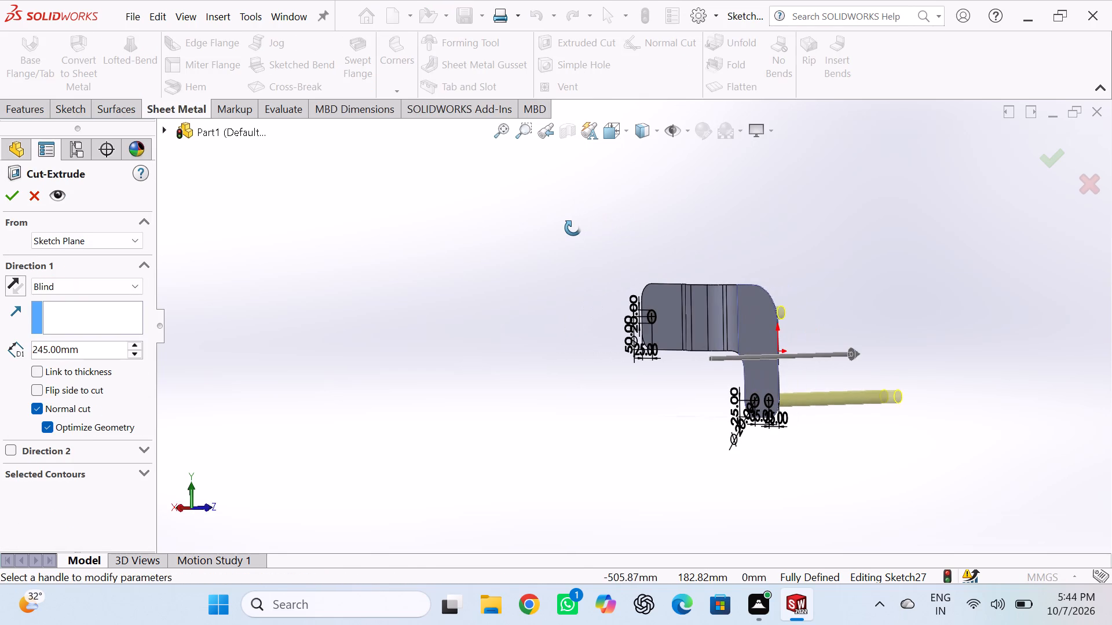
middle_drag(573, 228, 520, 231)
middle_click(520, 231)
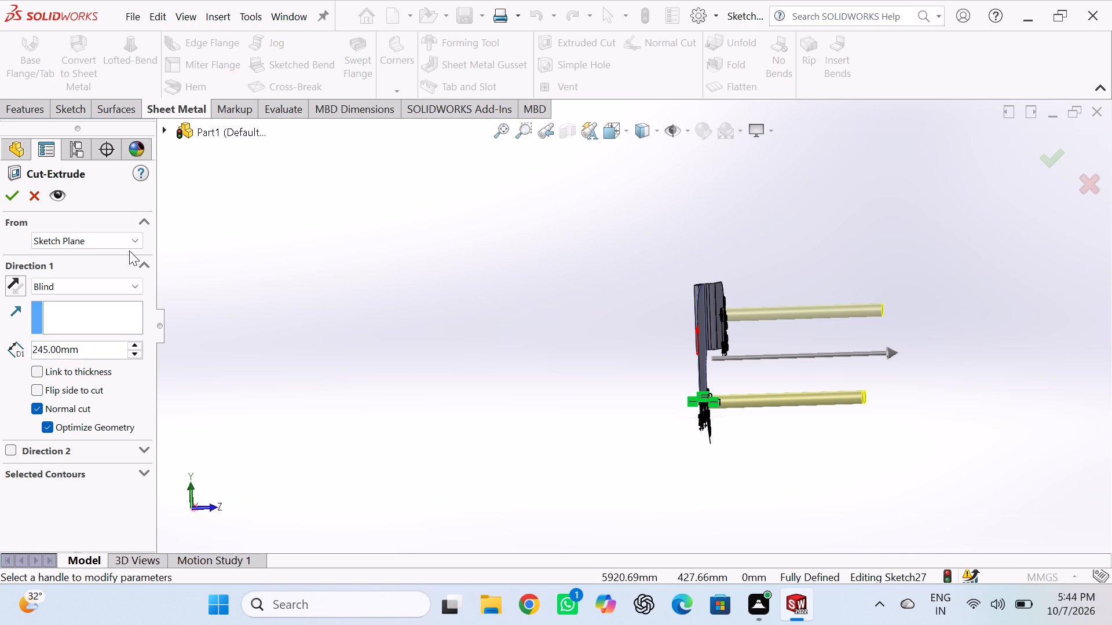
click(133, 285)
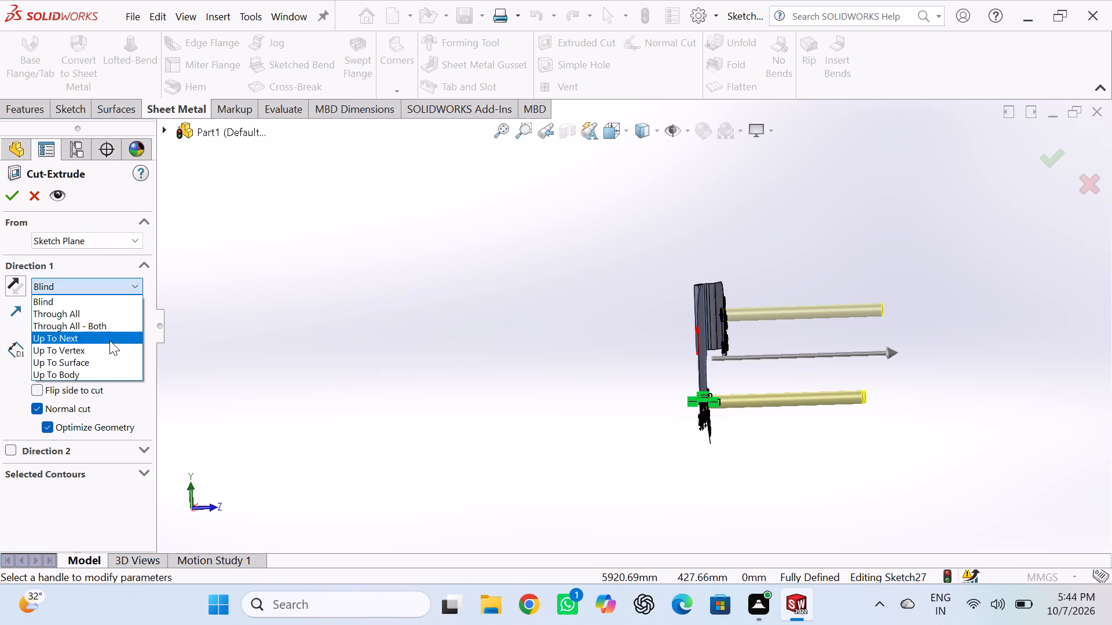
click(137, 283)
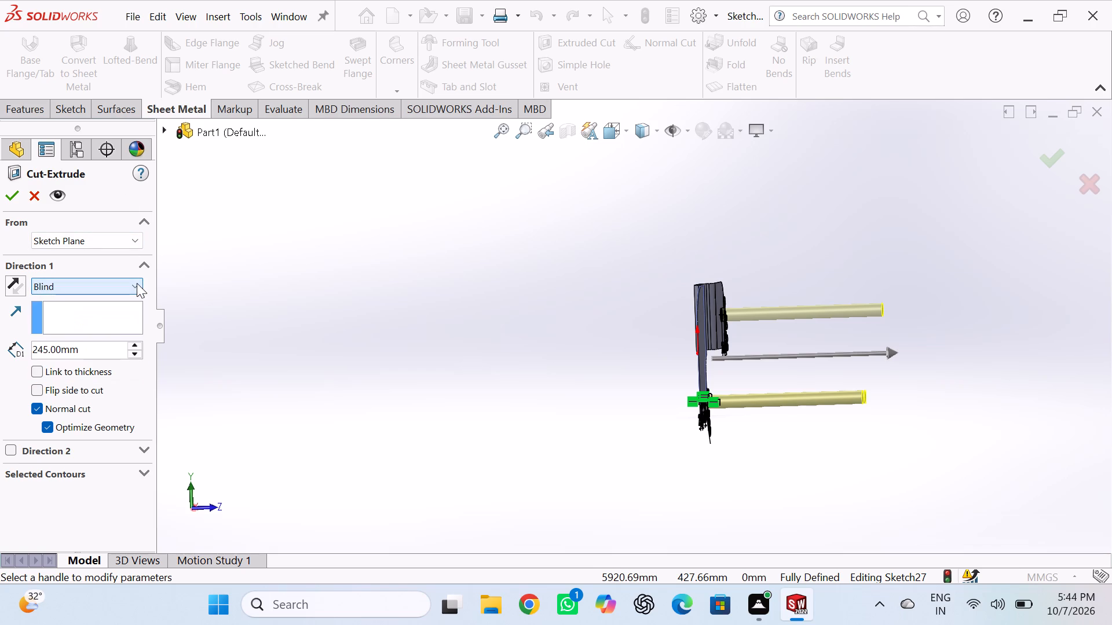
click(19, 197)
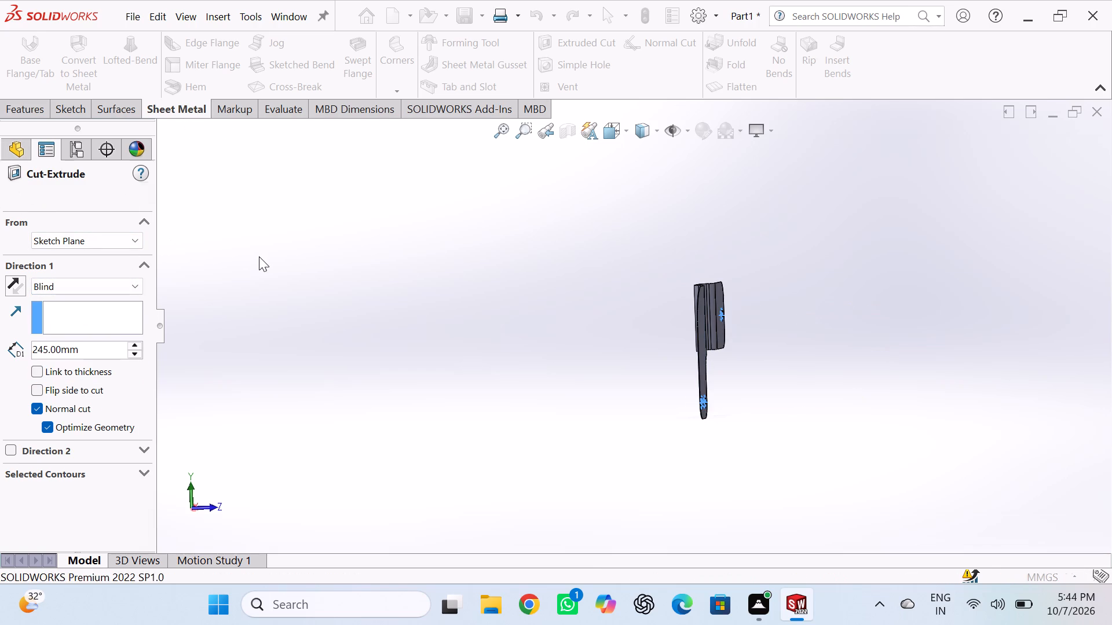
middle_drag(263, 260, 278, 267)
middle_drag(323, 264, 339, 271)
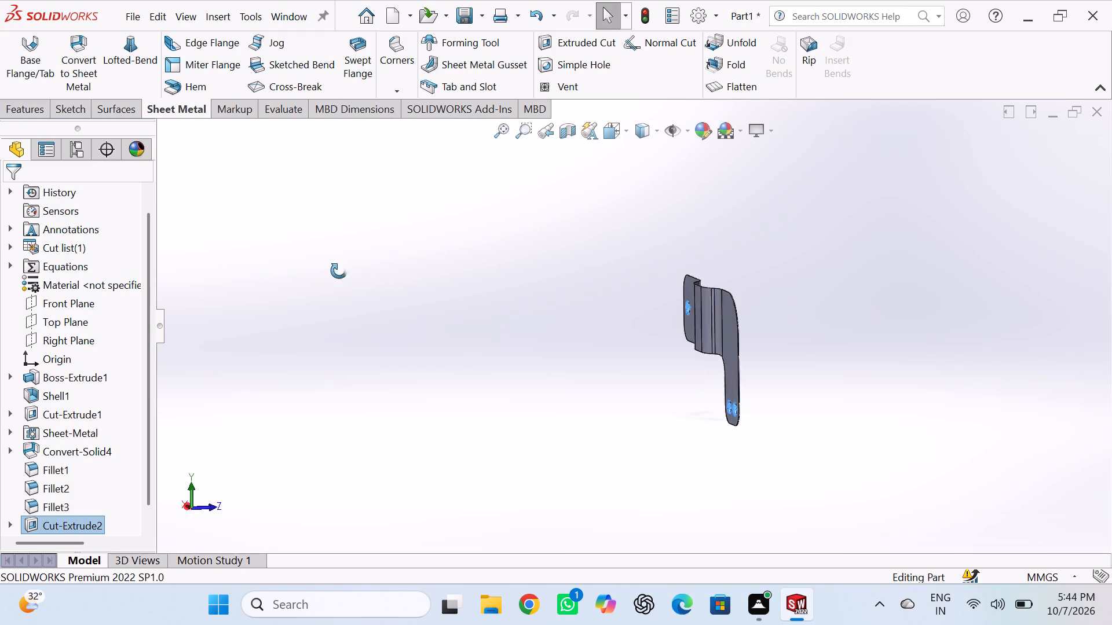
middle_drag(339, 271, 376, 275)
click(376, 275)
middle_drag(376, 275, 407, 288)
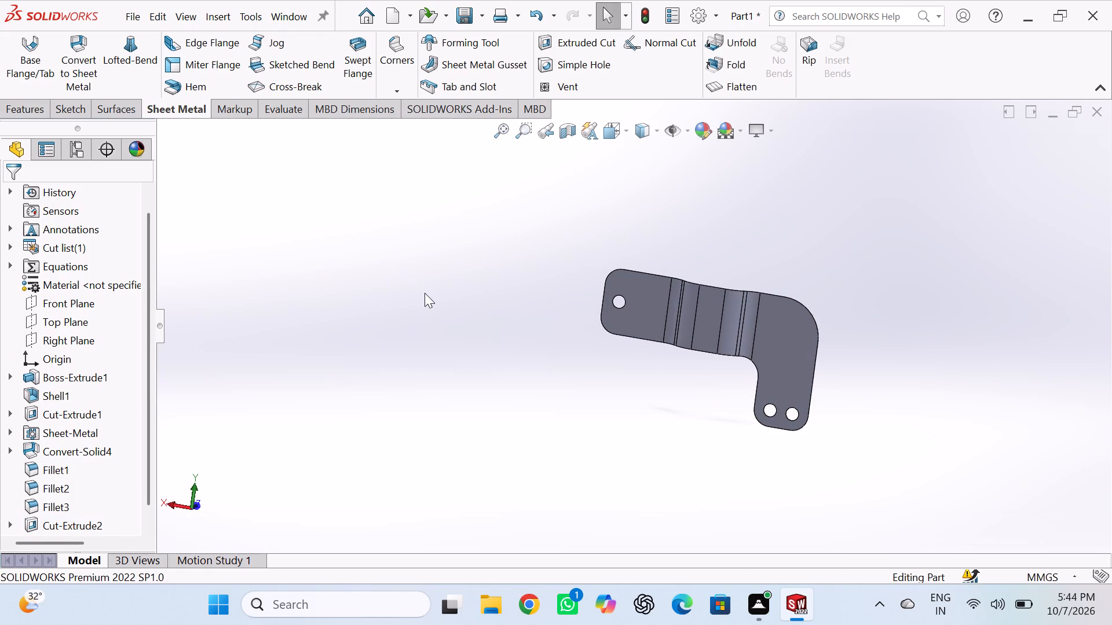
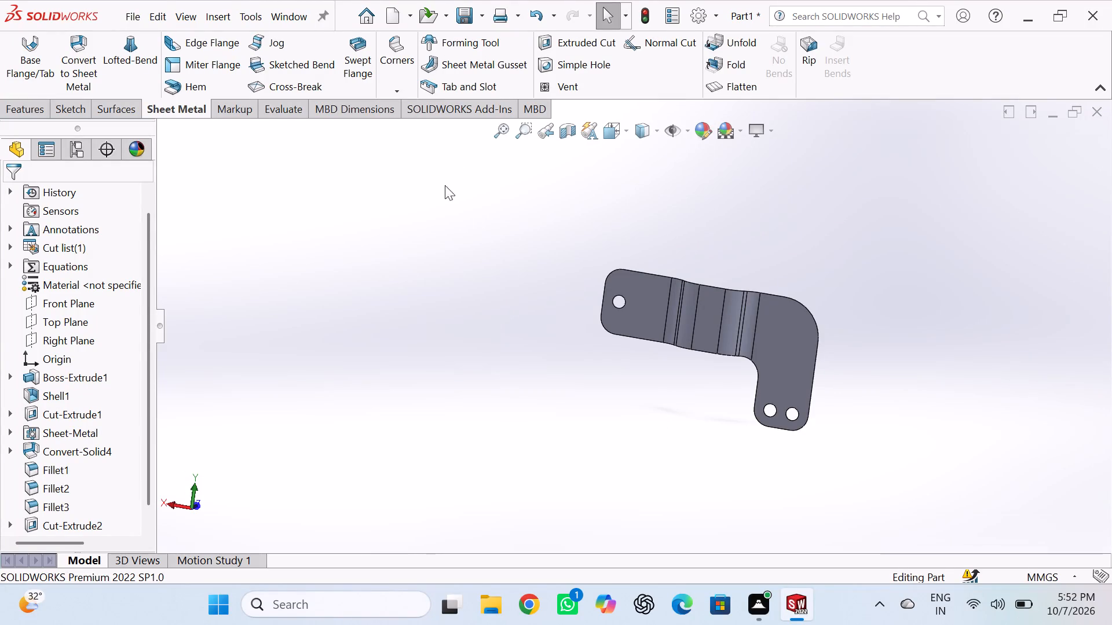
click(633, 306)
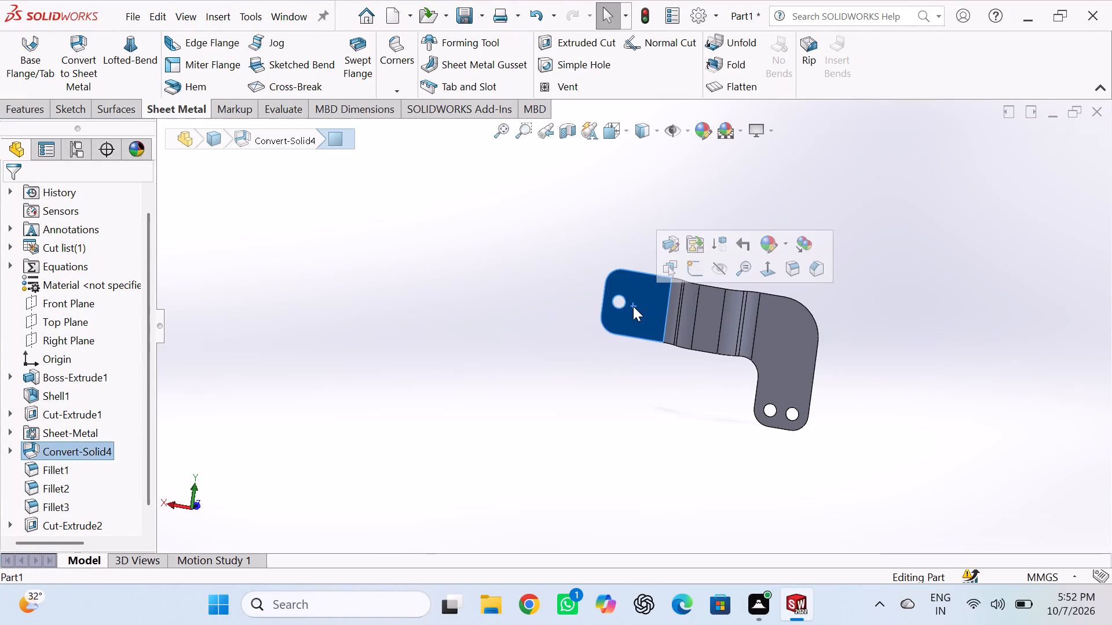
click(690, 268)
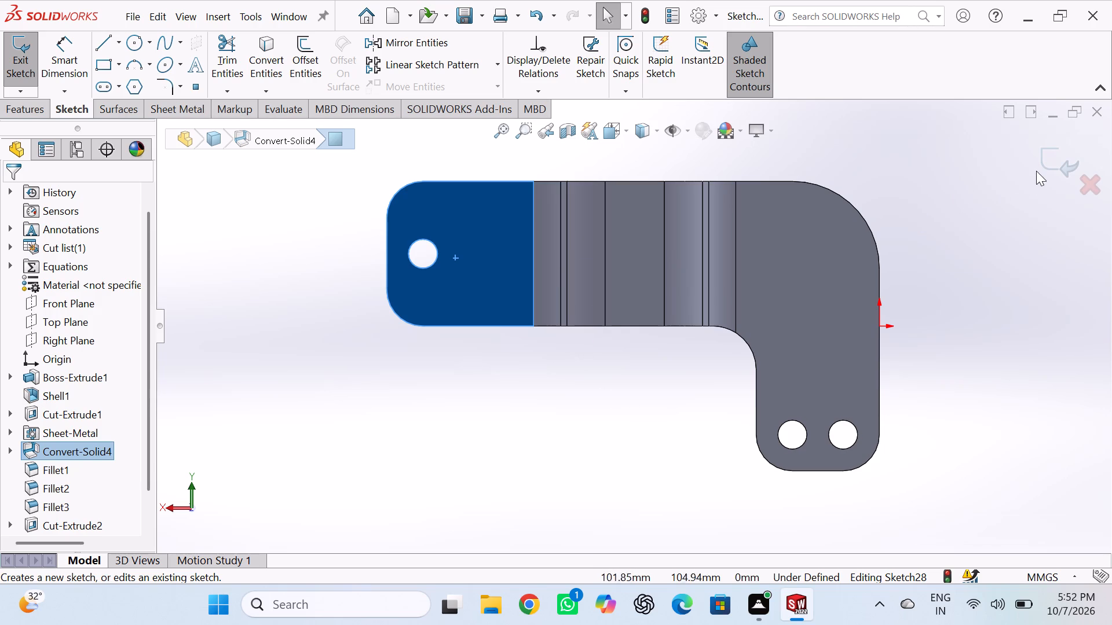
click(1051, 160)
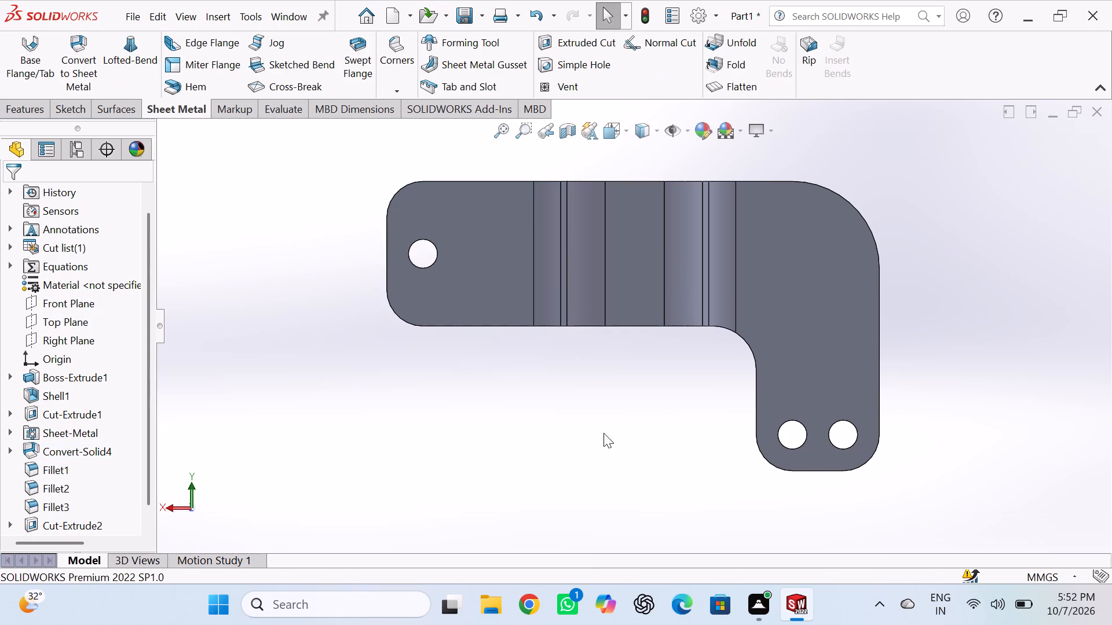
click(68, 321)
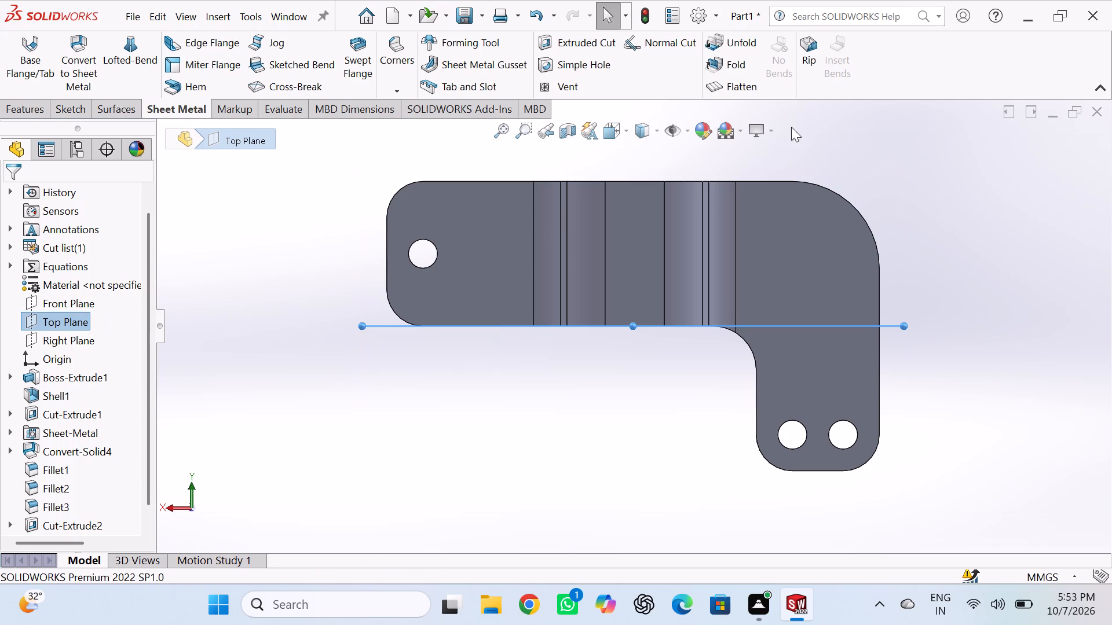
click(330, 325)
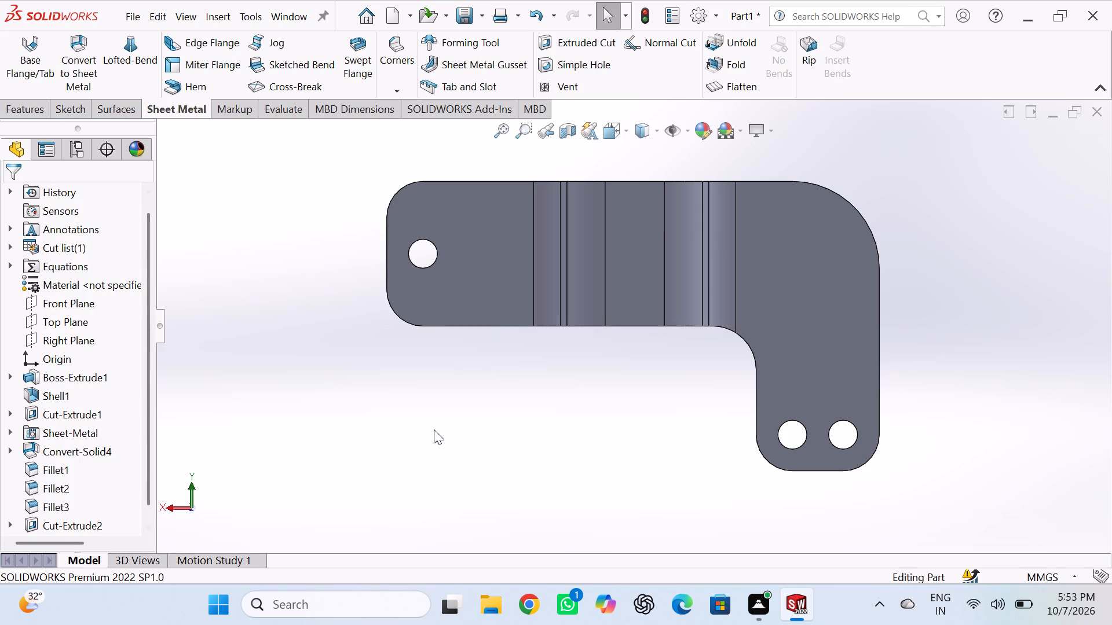
Open a new sketch on the Right Plane of the L-shaped sheet-metal part.
middle_drag(434, 429, 426, 322)
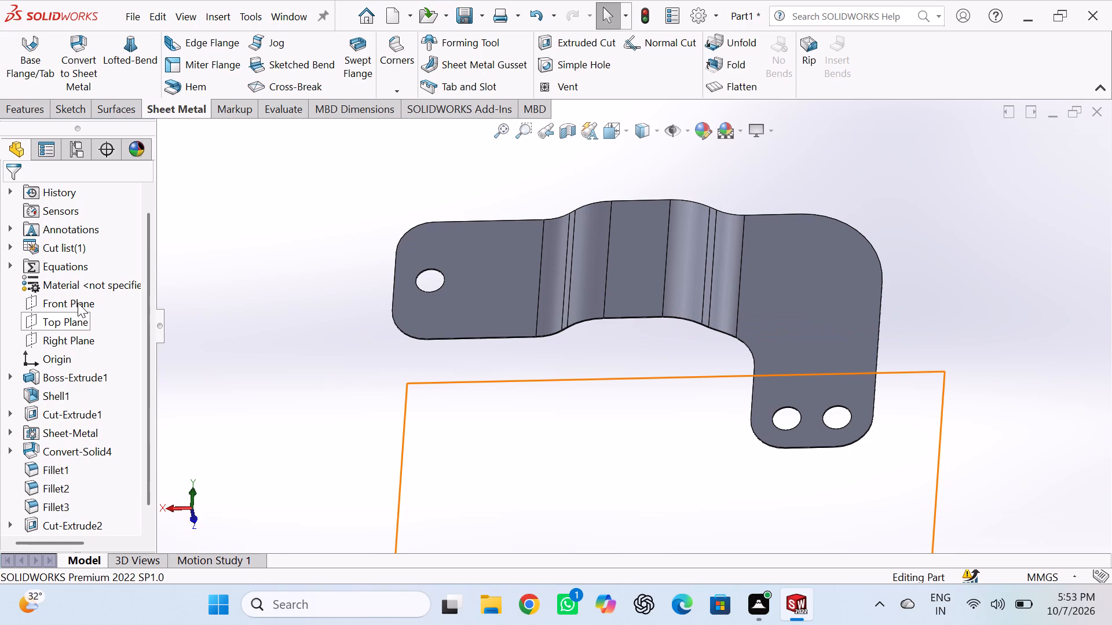
double_click(74, 341)
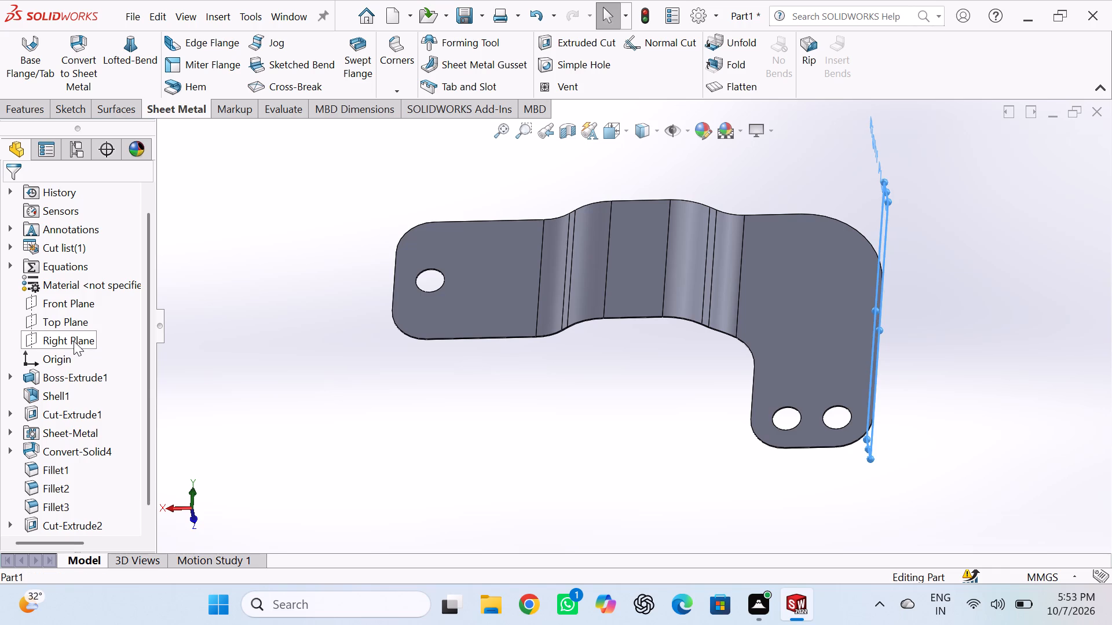
click(74, 341)
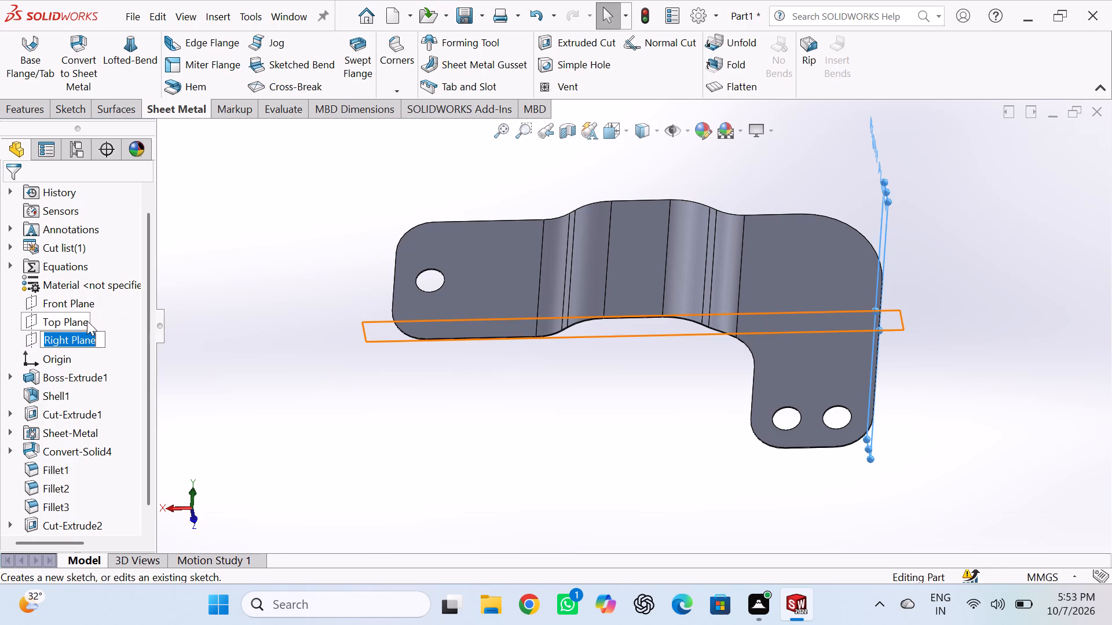
click(307, 320)
click(82, 344)
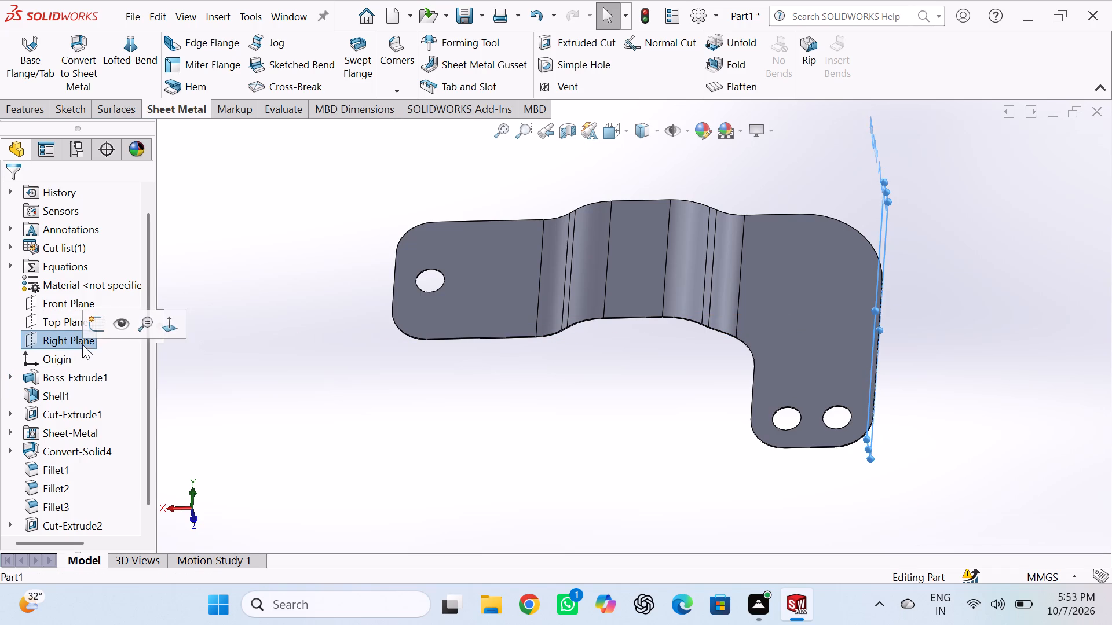
click(96, 326)
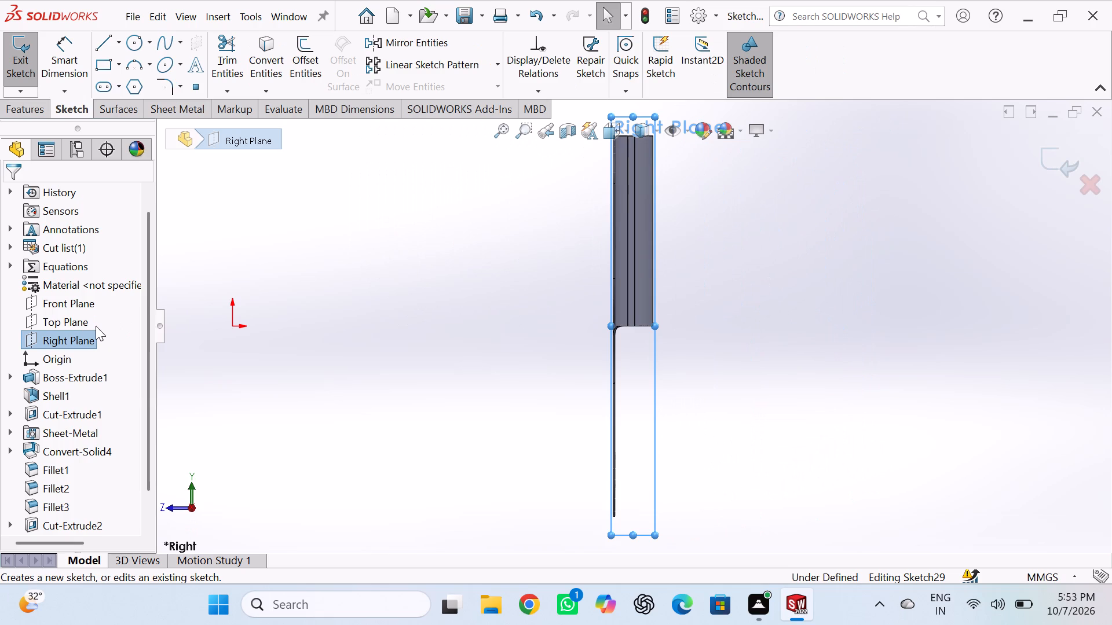
scroll(671, 214, up, 3)
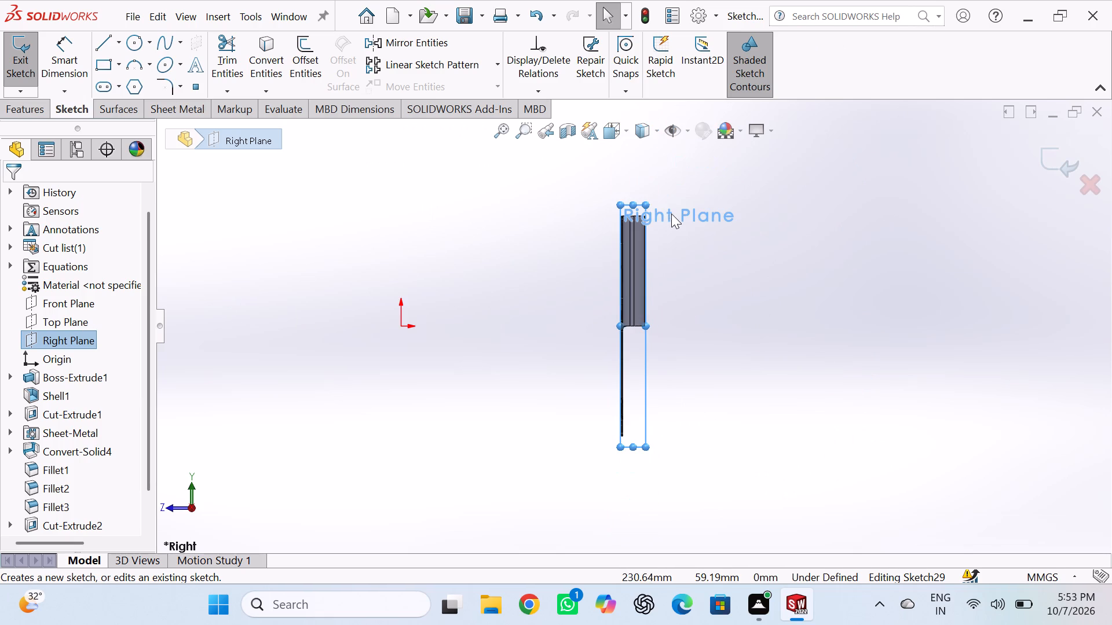
scroll(599, 237, down, 5)
middle_click(1038, 297)
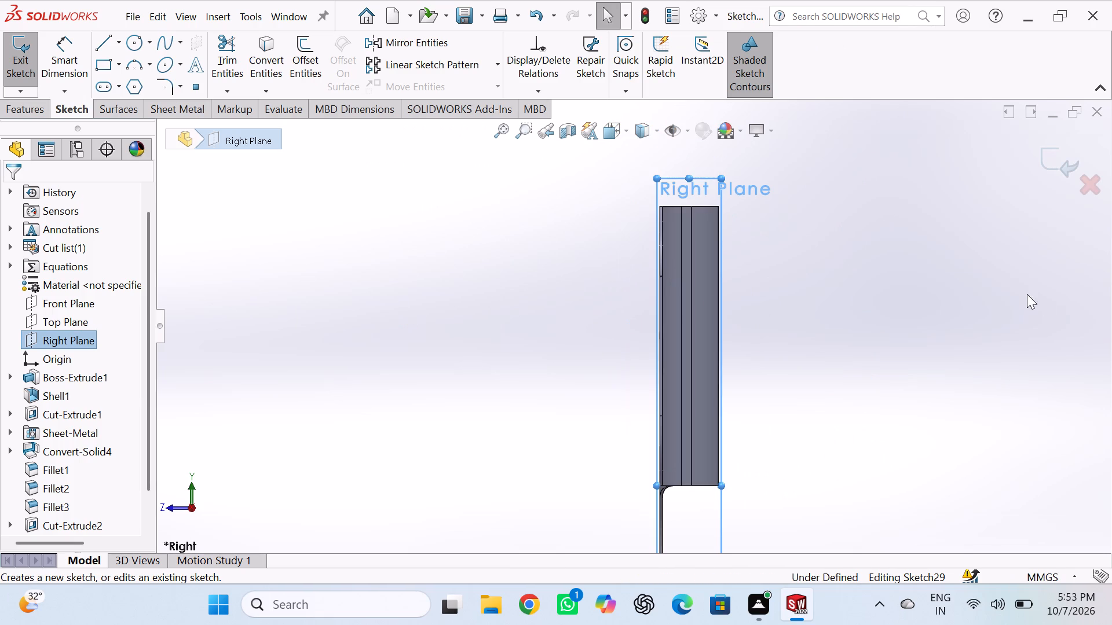
middle_drag(937, 297, 858, 299)
middle_click(858, 299)
middle_click(859, 299)
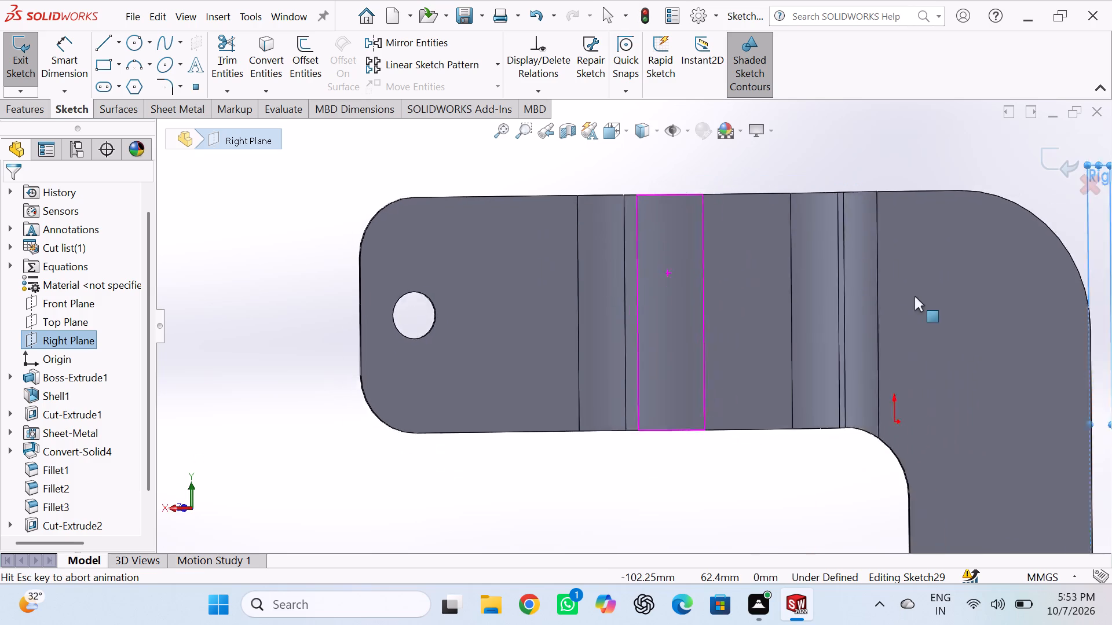
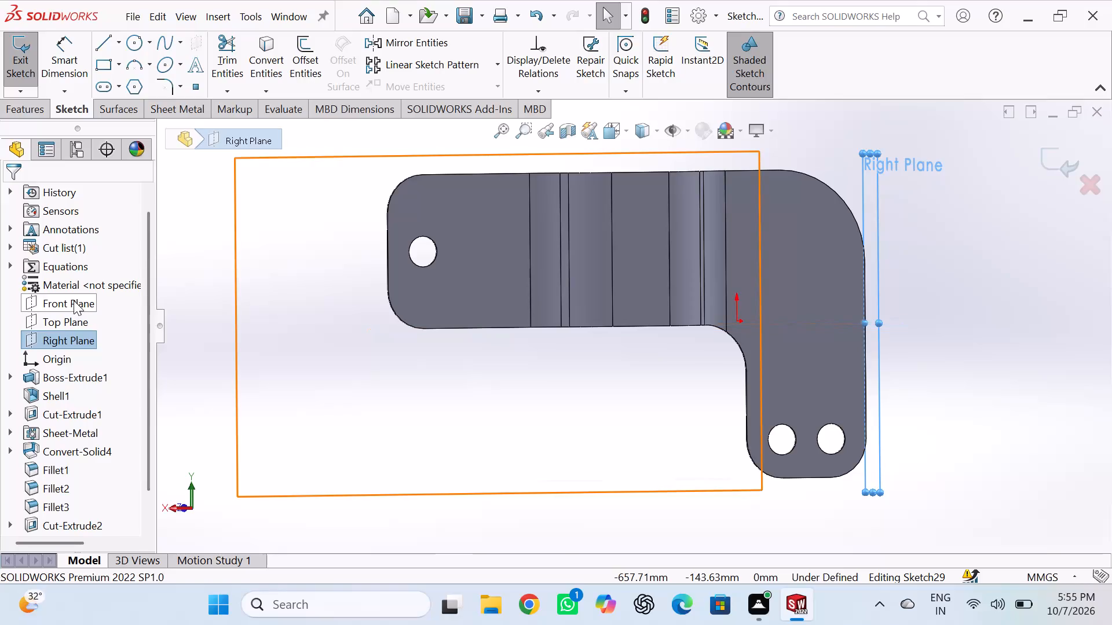
Exit the empty sketch on the Right Plane.
click(74, 300)
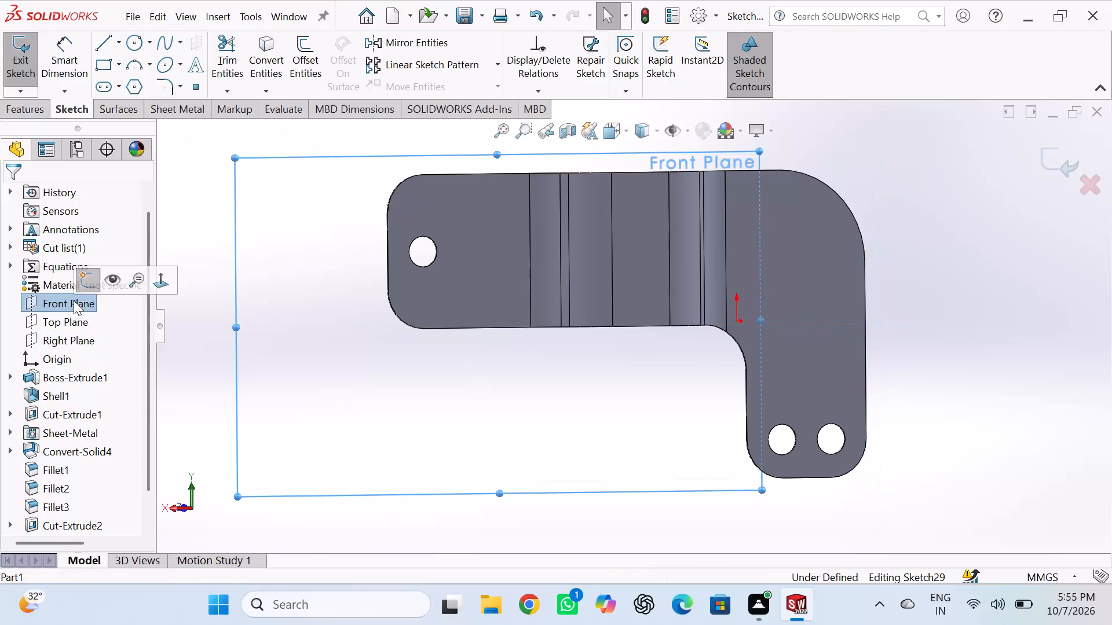
click(83, 280)
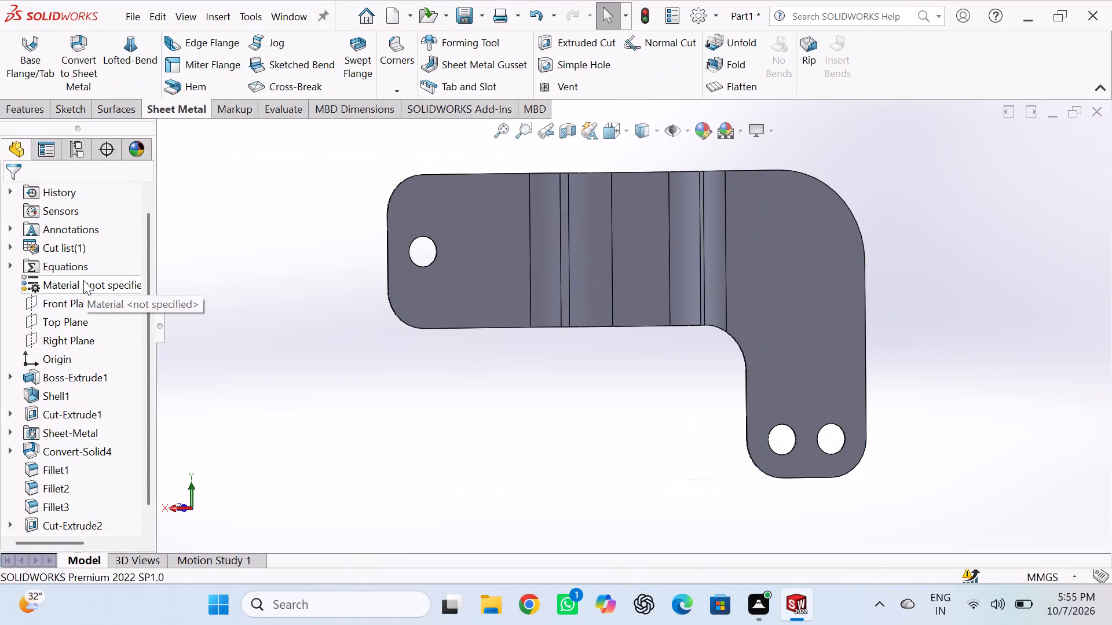
click(298, 352)
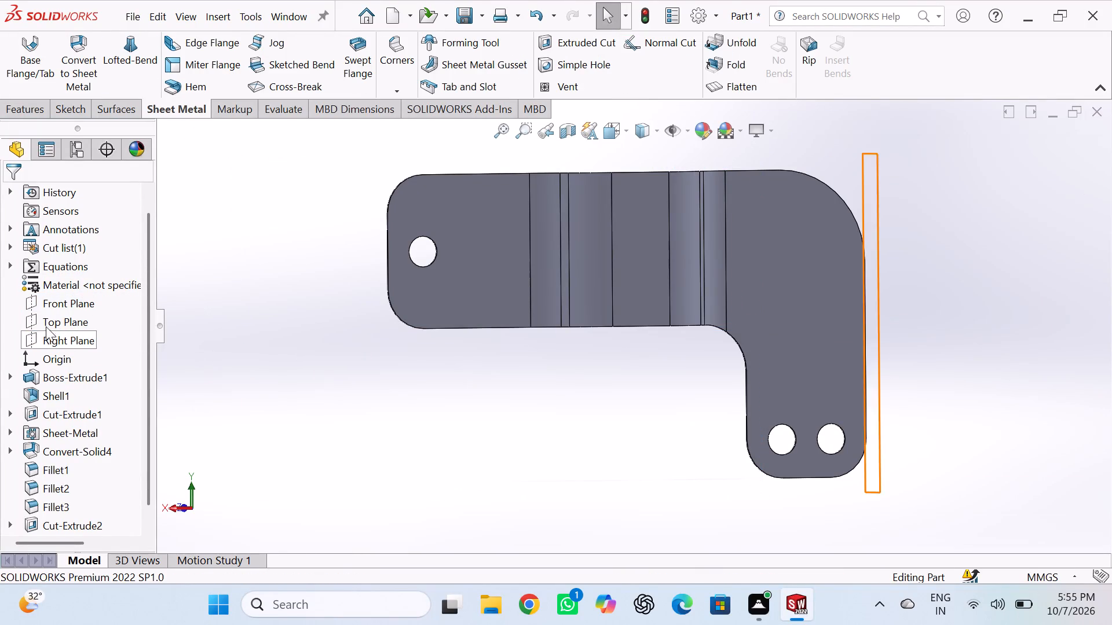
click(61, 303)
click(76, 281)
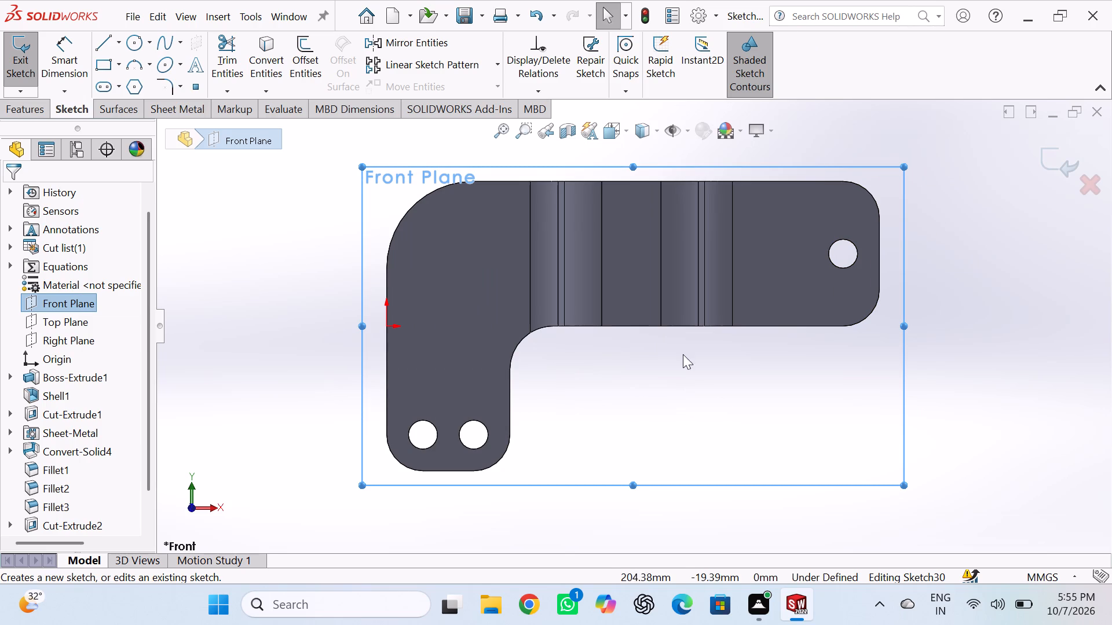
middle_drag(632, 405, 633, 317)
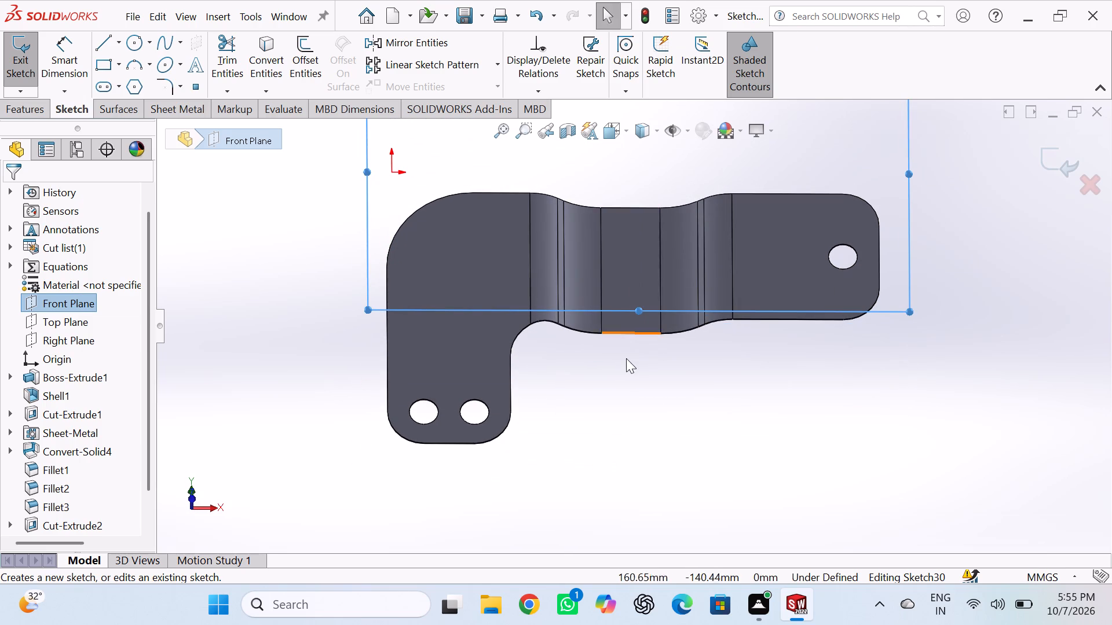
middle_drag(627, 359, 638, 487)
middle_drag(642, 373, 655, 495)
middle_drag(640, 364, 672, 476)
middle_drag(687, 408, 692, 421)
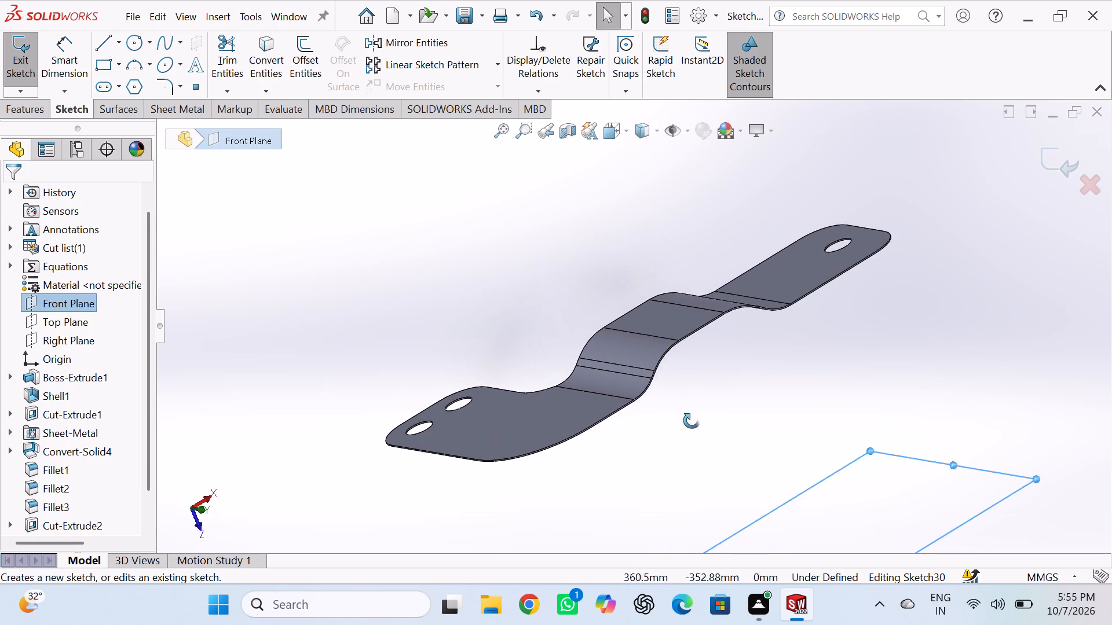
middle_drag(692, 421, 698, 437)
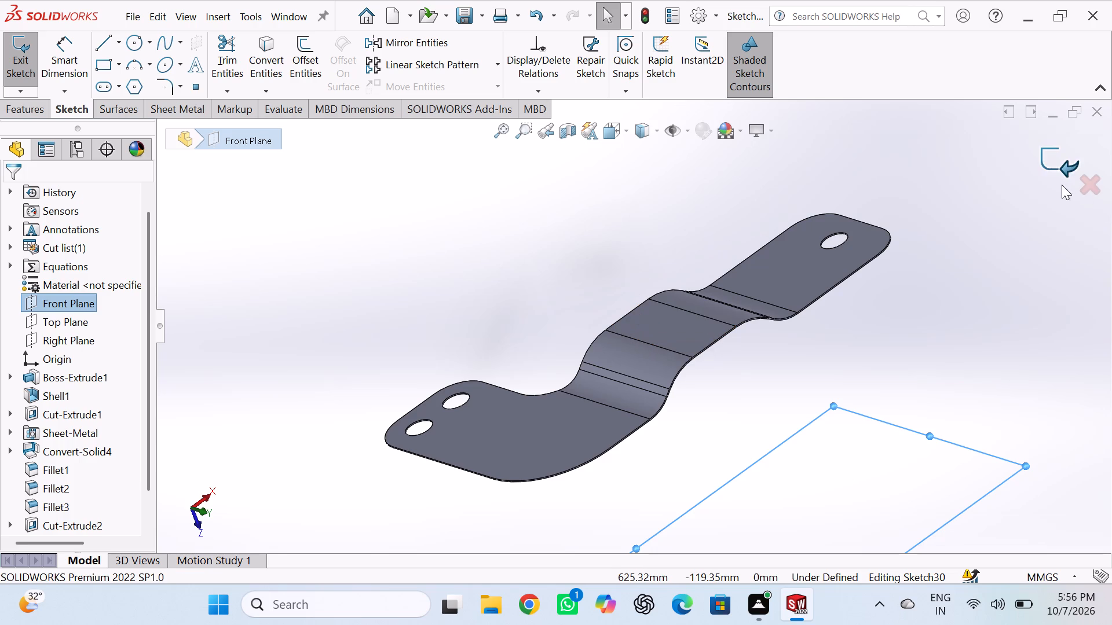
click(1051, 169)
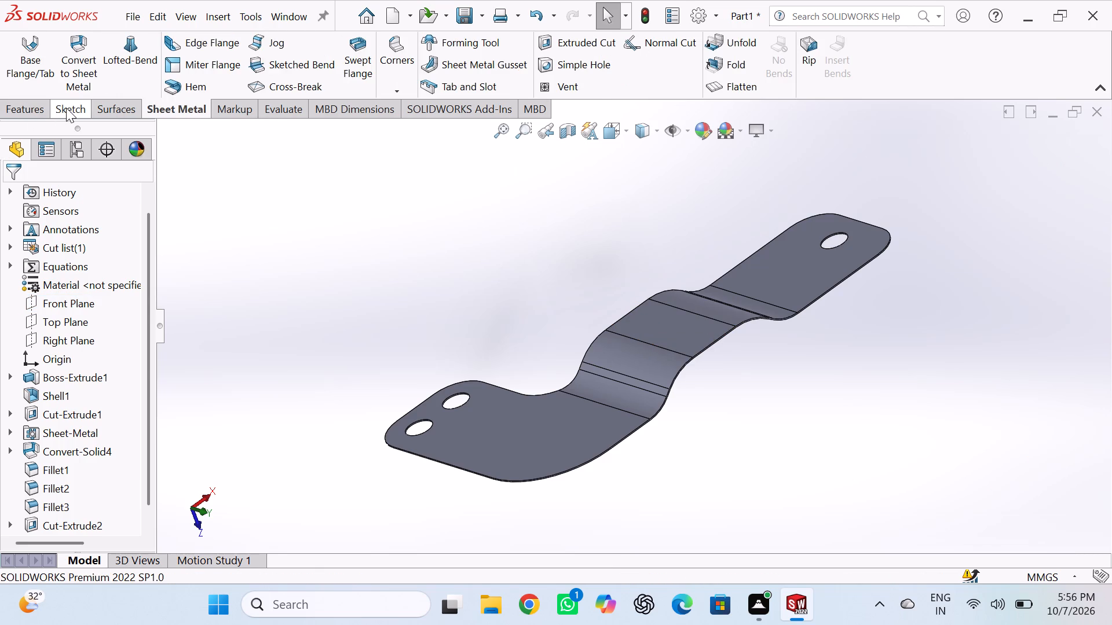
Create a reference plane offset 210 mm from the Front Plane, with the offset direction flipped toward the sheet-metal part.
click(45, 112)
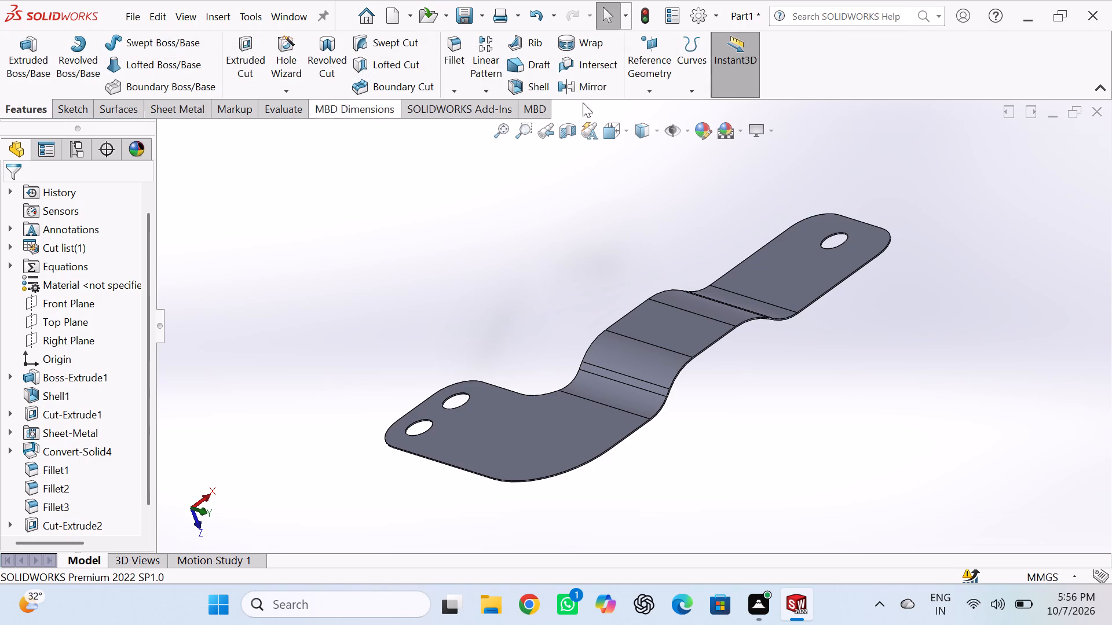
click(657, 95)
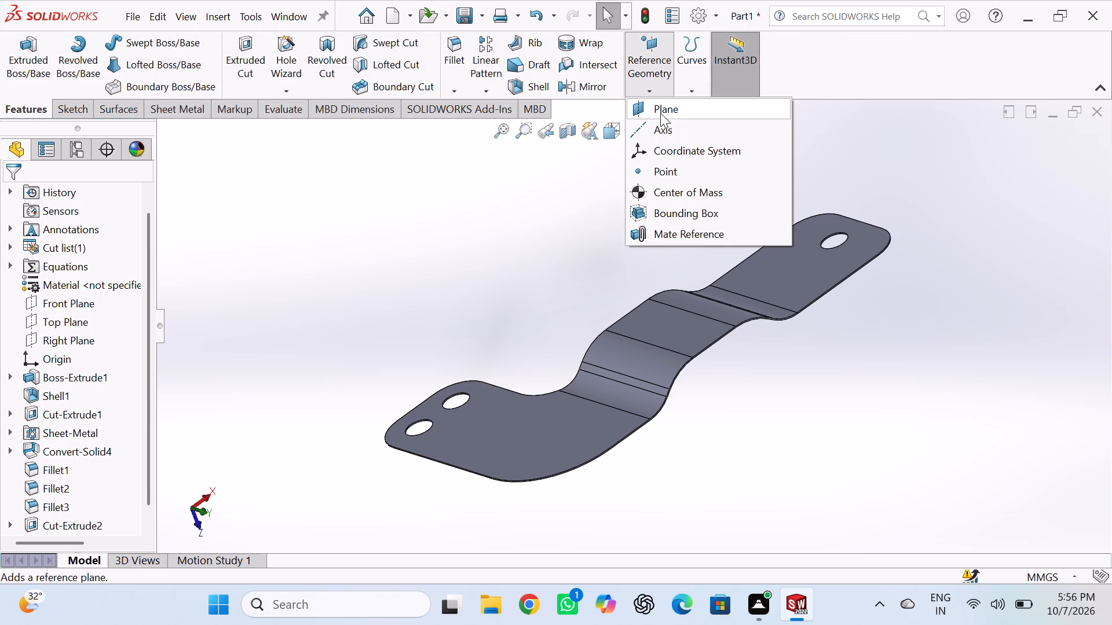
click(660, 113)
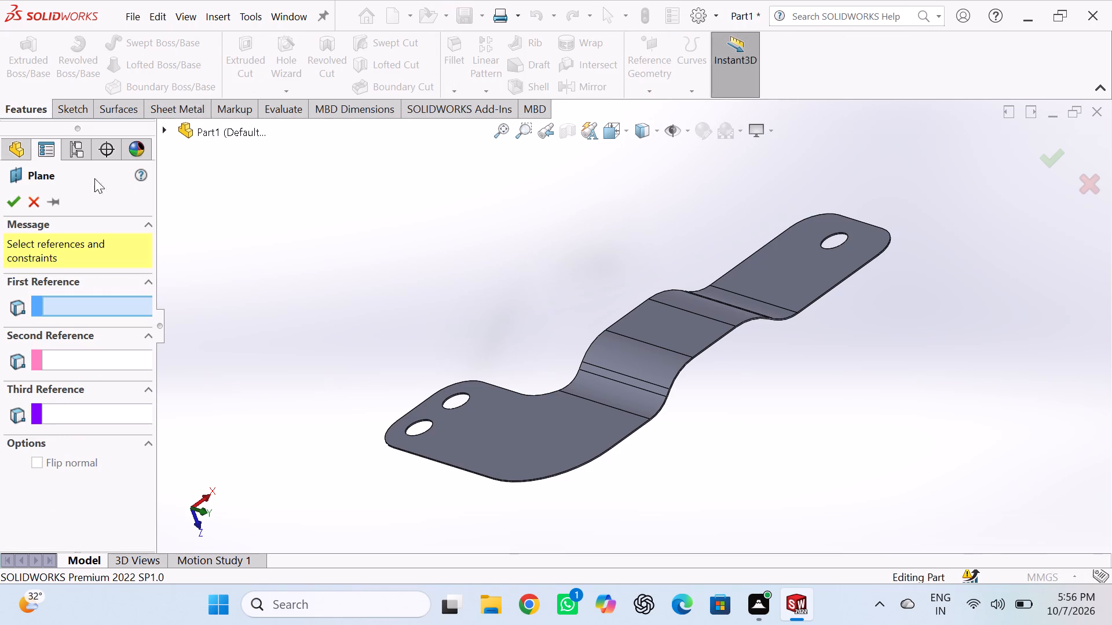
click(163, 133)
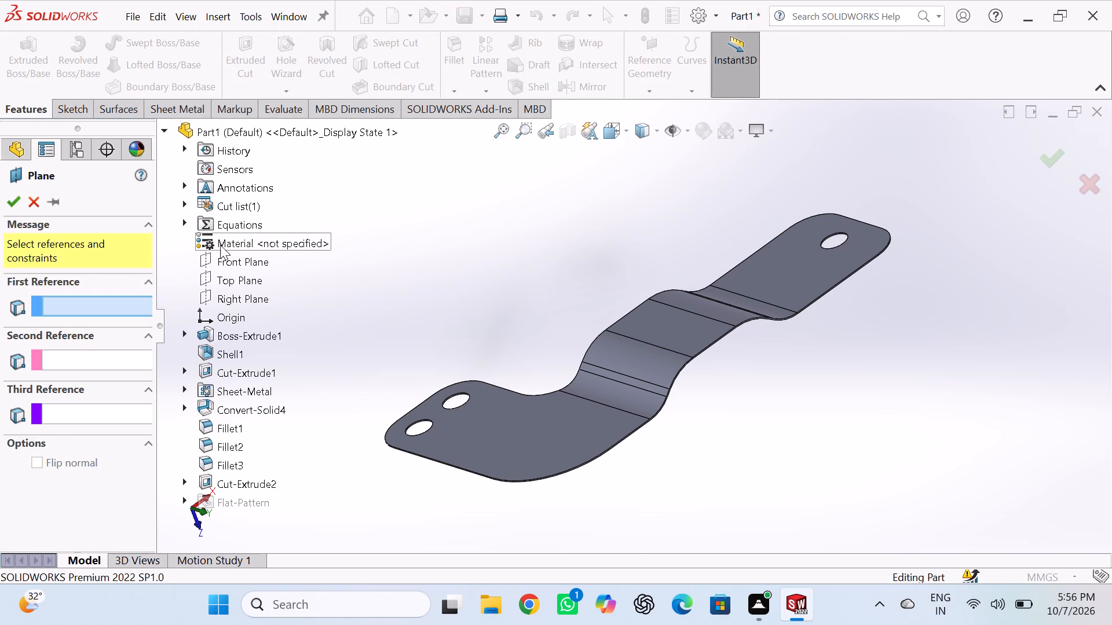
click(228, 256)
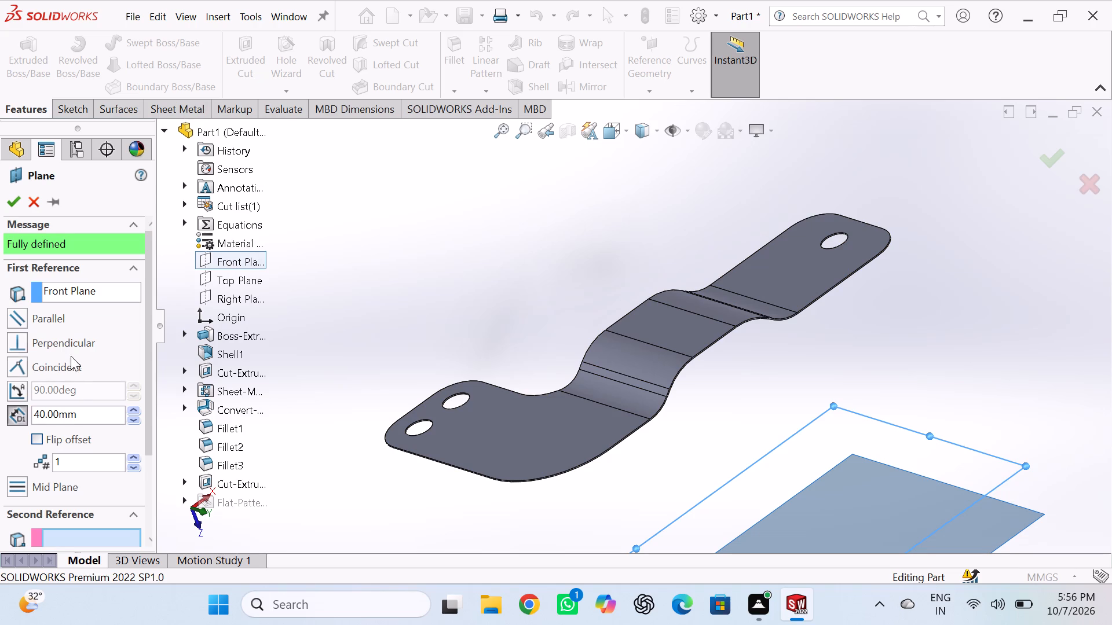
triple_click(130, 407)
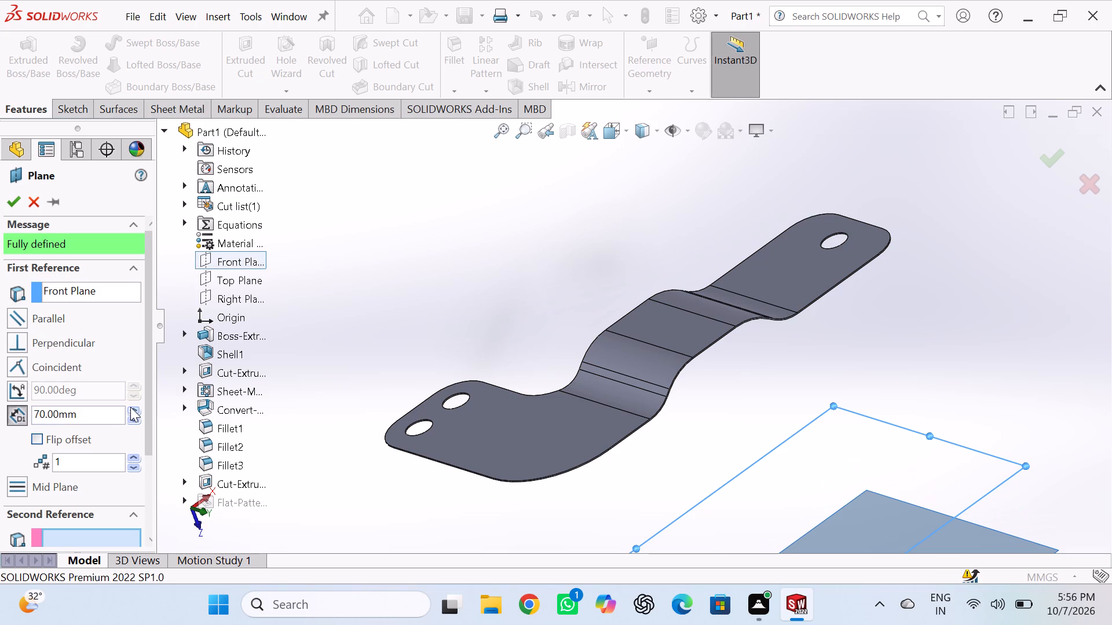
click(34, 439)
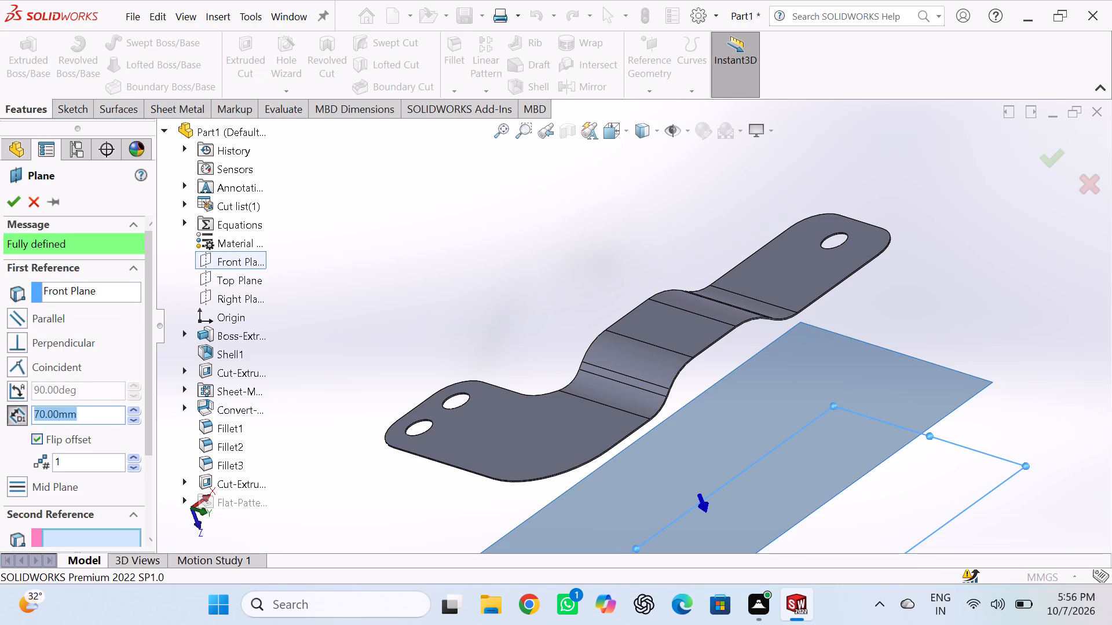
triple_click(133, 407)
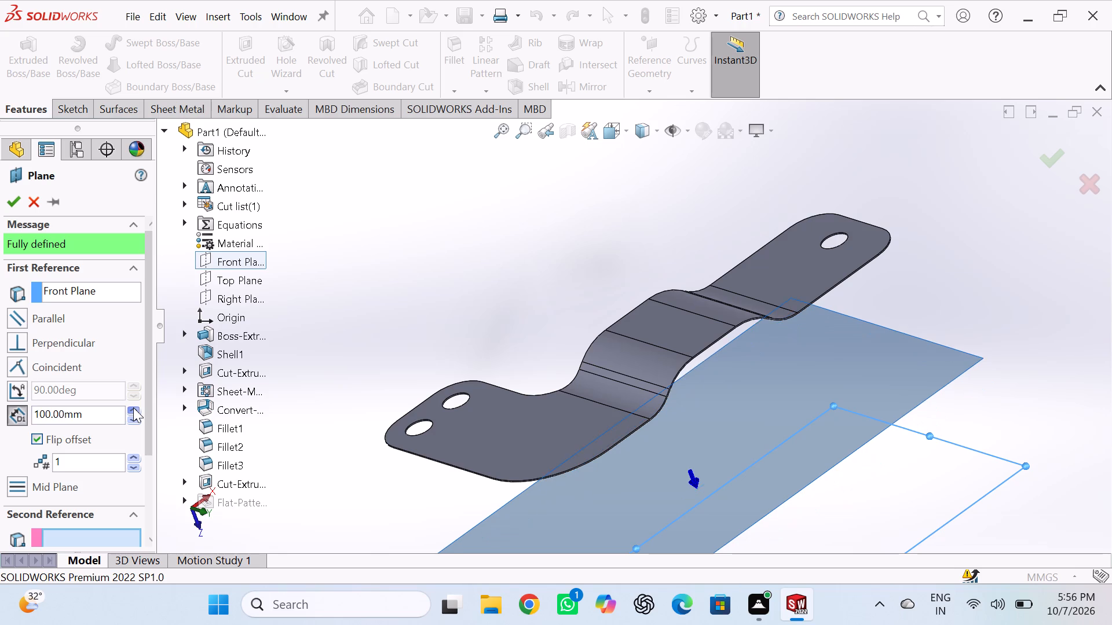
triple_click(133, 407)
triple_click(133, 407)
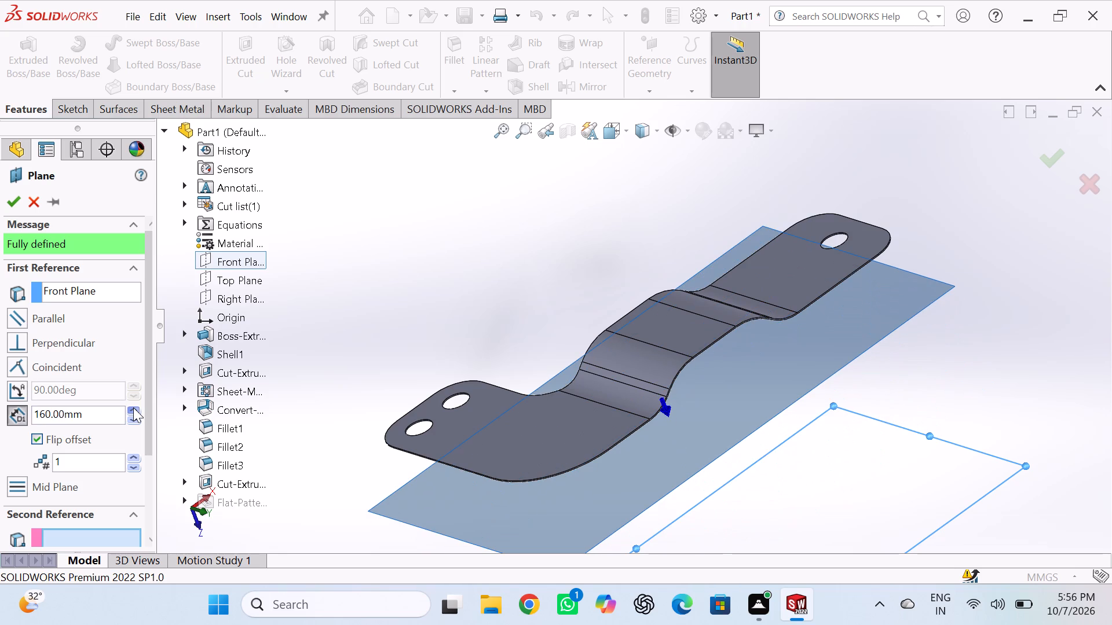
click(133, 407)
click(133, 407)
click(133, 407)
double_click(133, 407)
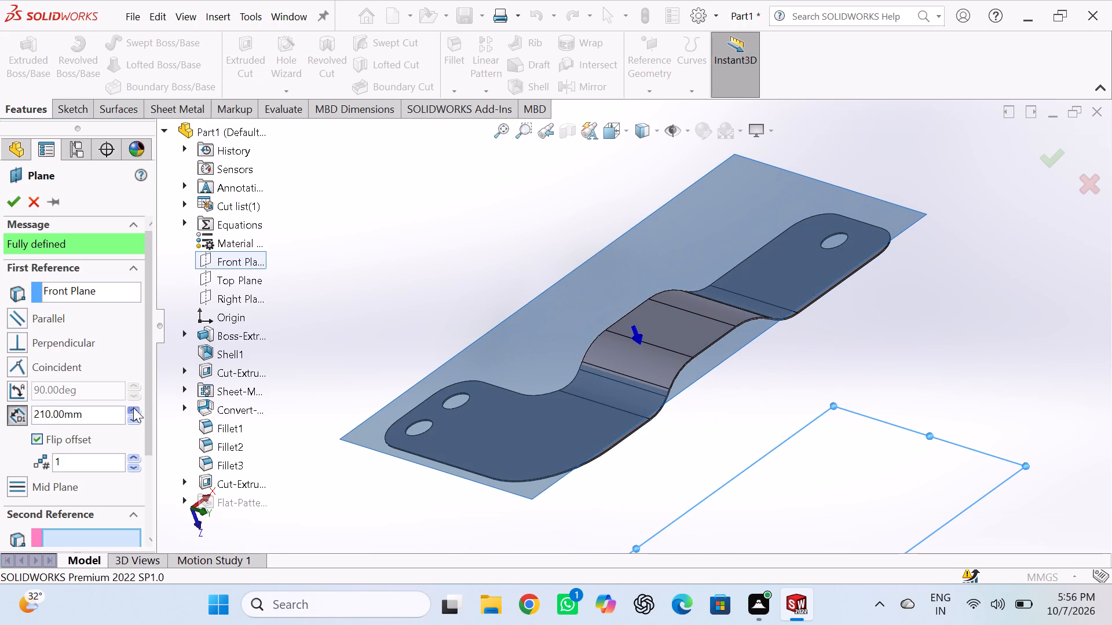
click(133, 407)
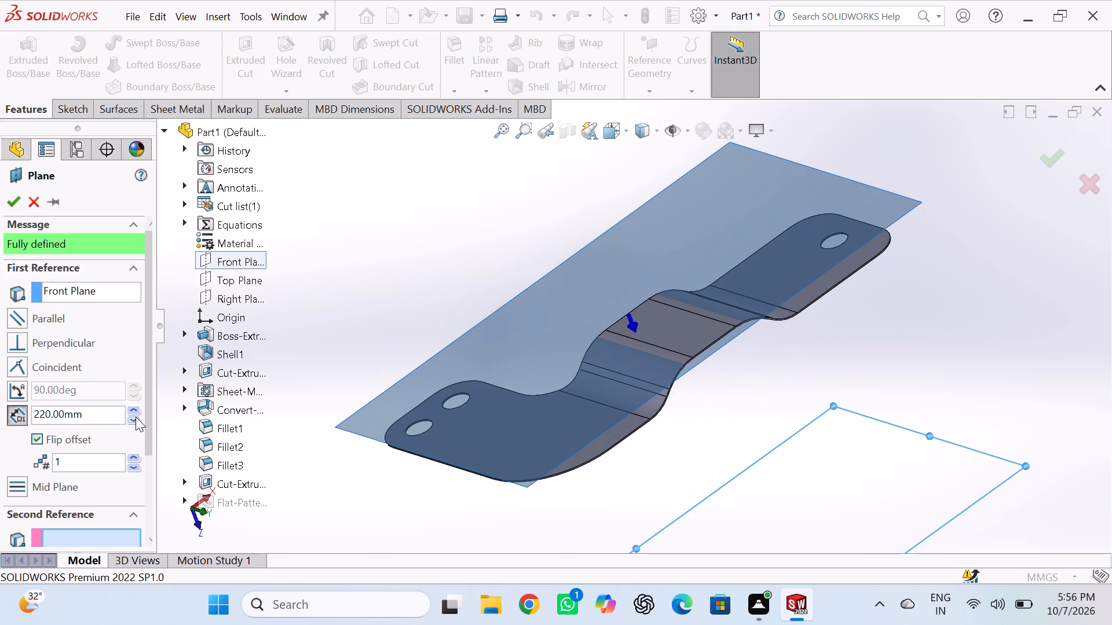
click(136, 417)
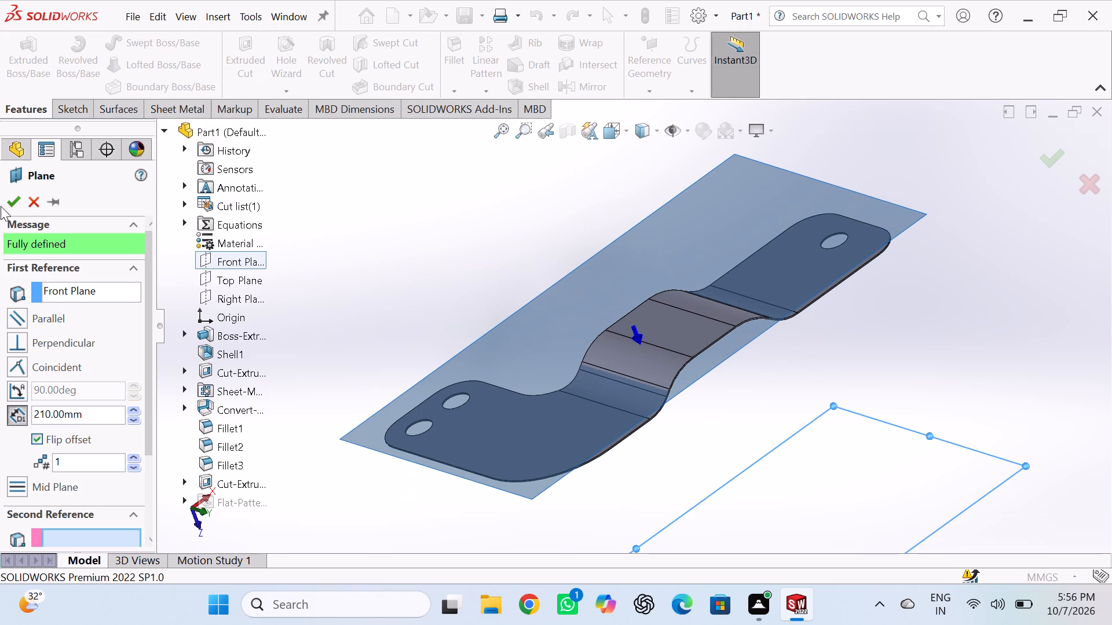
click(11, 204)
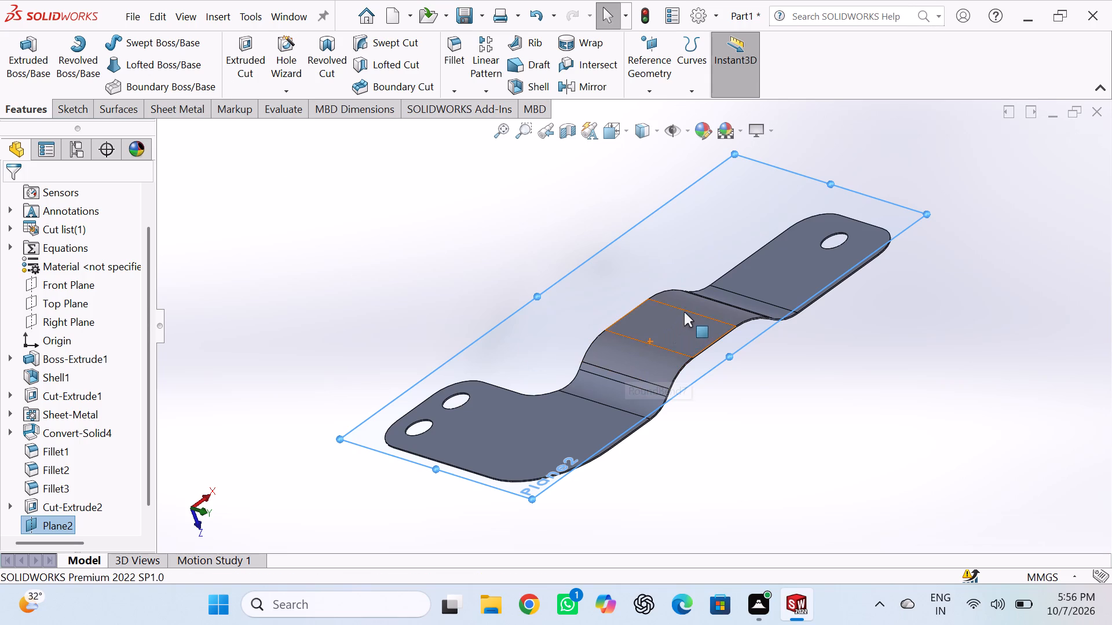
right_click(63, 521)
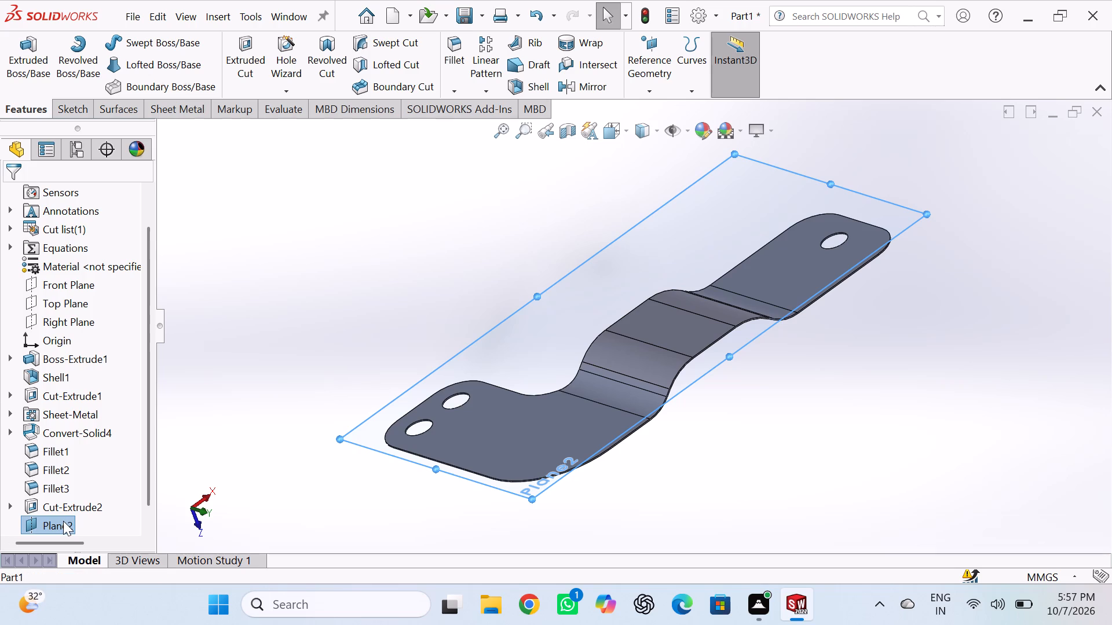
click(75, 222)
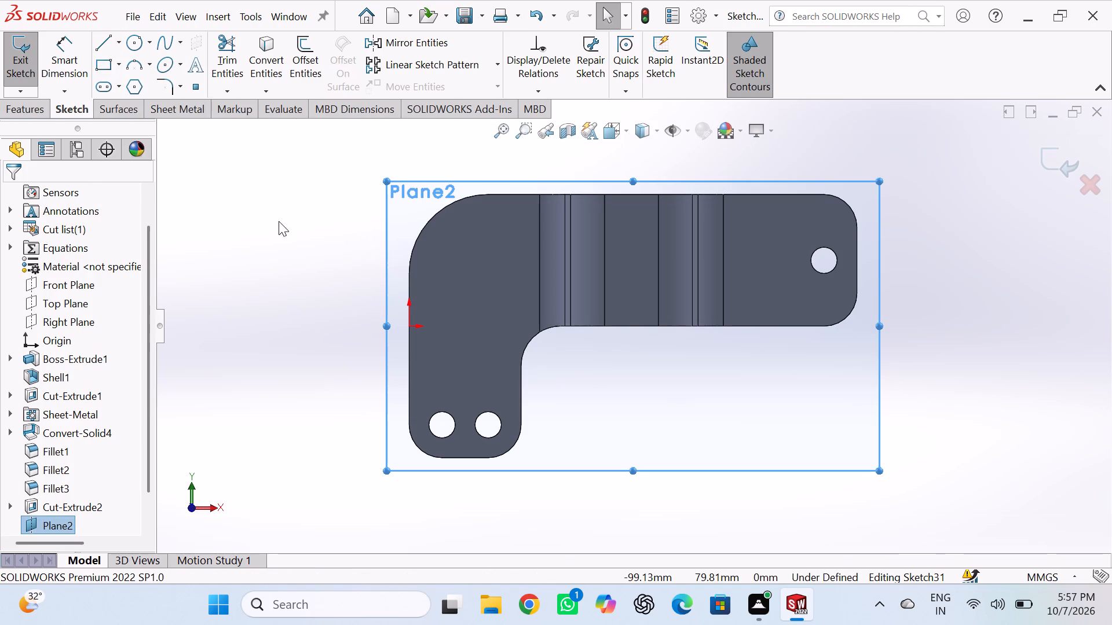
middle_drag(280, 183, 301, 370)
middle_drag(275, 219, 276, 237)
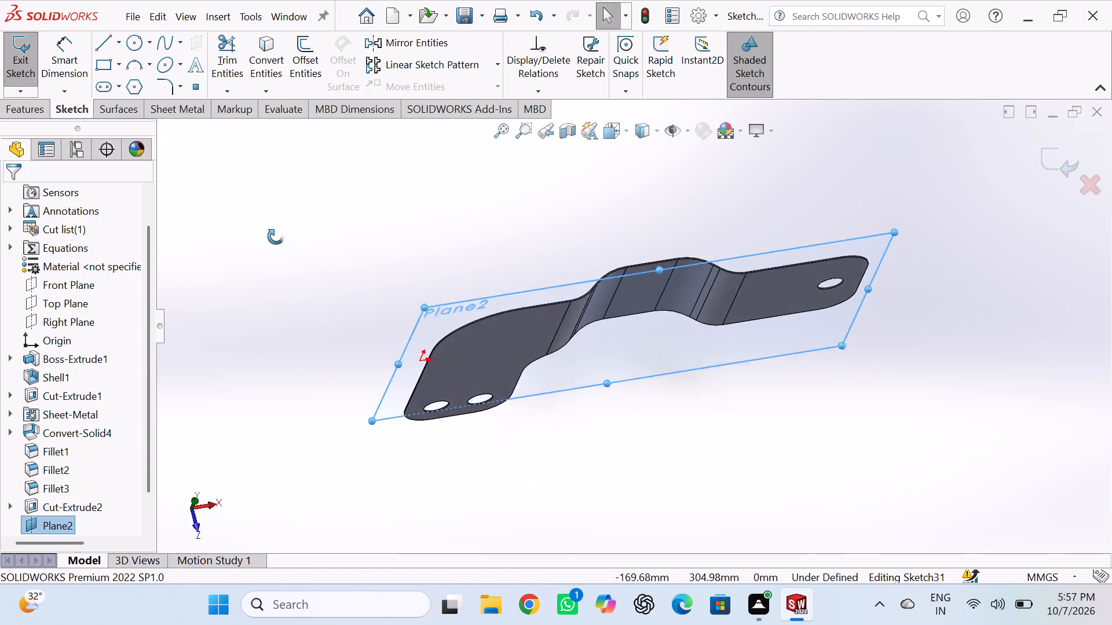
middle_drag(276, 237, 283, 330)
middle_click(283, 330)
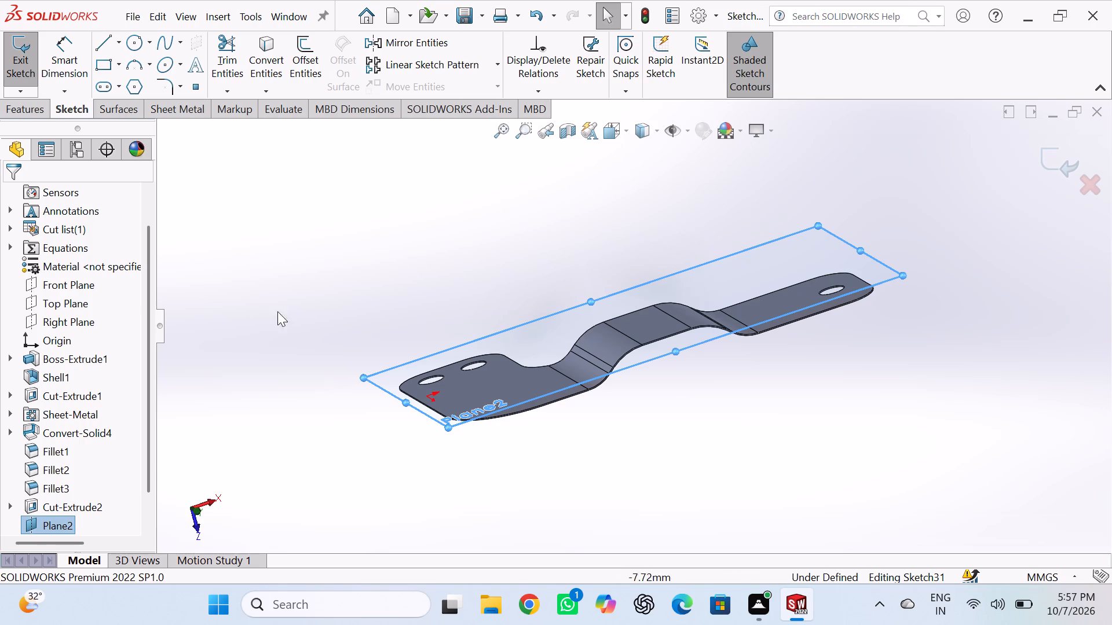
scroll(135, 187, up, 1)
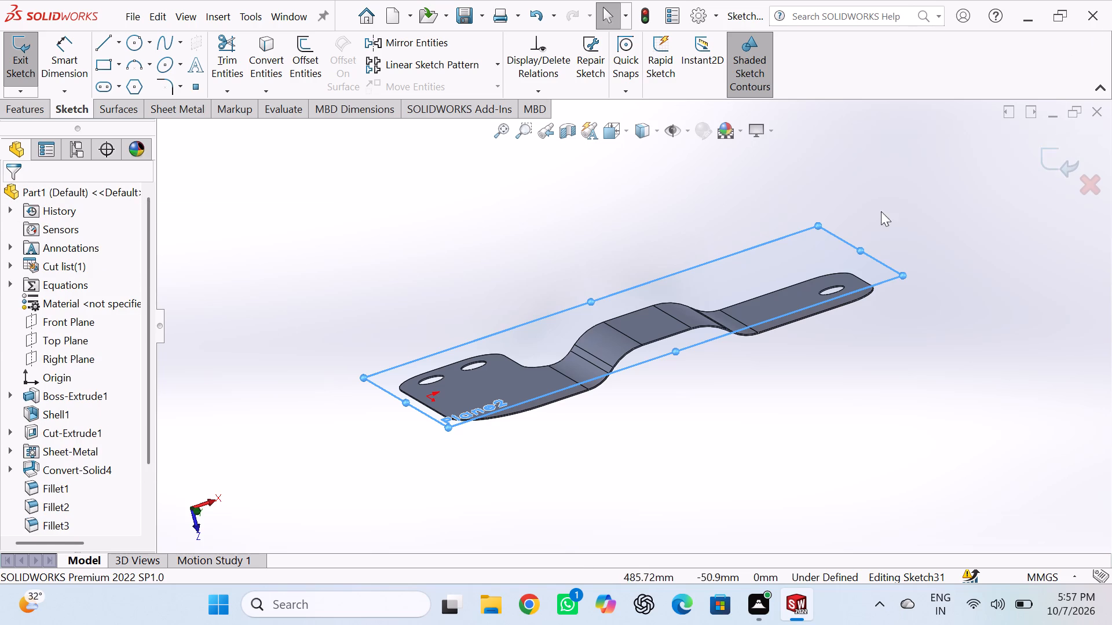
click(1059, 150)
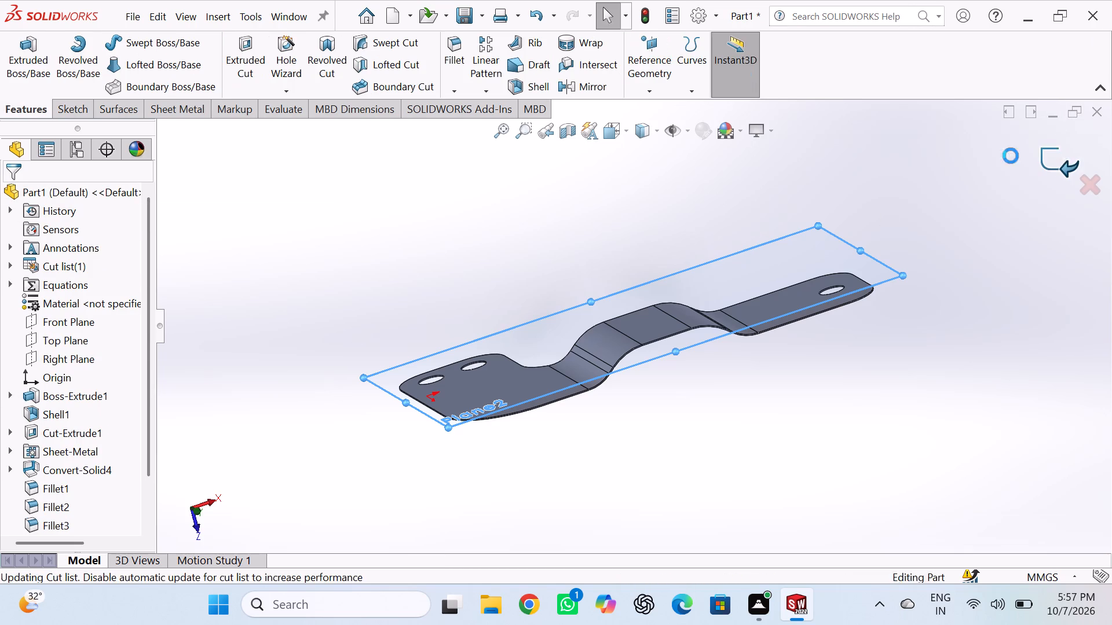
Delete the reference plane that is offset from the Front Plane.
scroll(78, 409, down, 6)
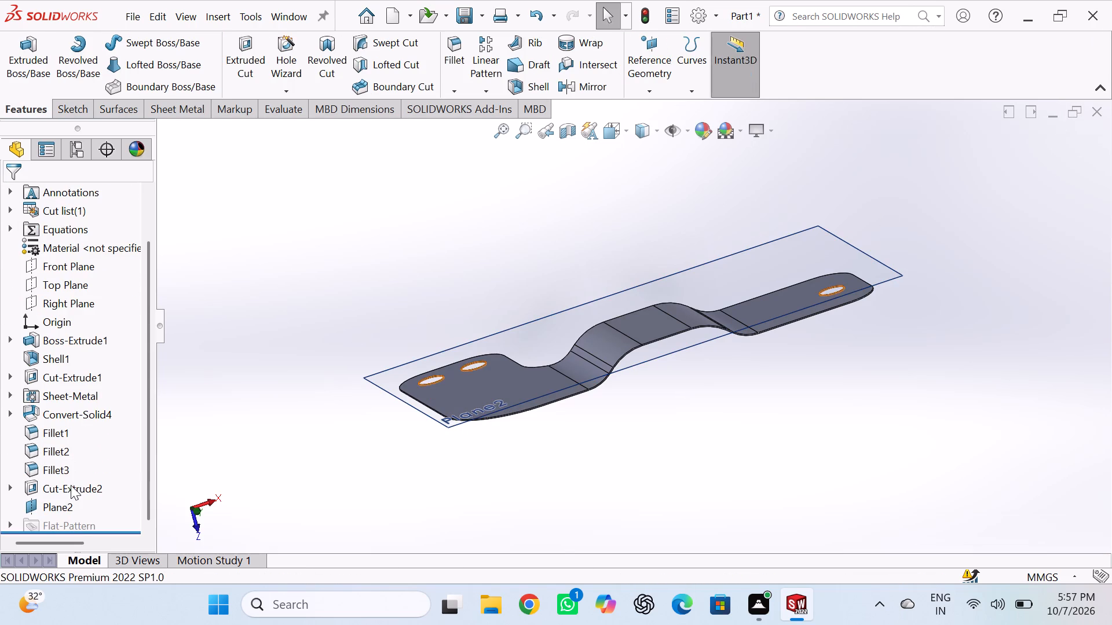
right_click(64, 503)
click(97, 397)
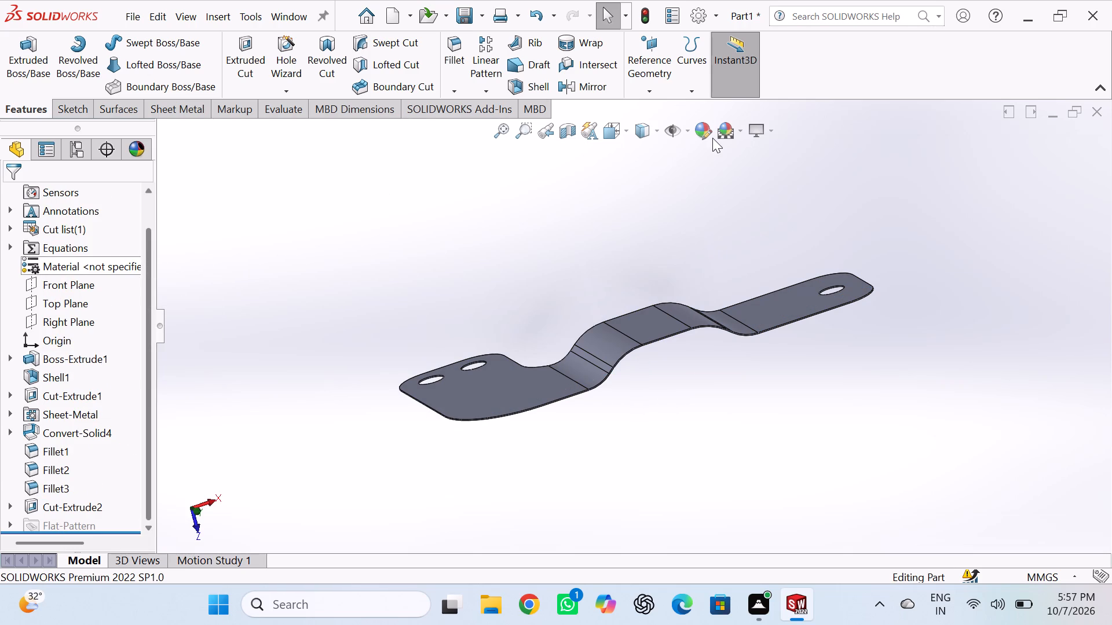
Create a reference plane offset 50 mm from the Top Plane, running lengthwise through the sheet-metal part.
click(661, 87)
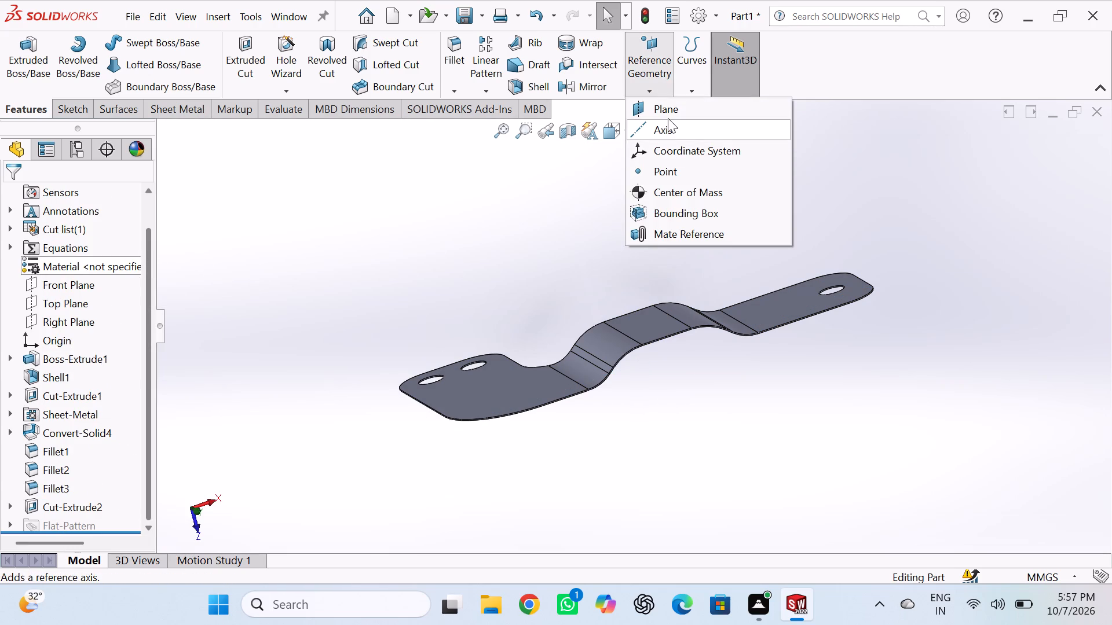
click(668, 112)
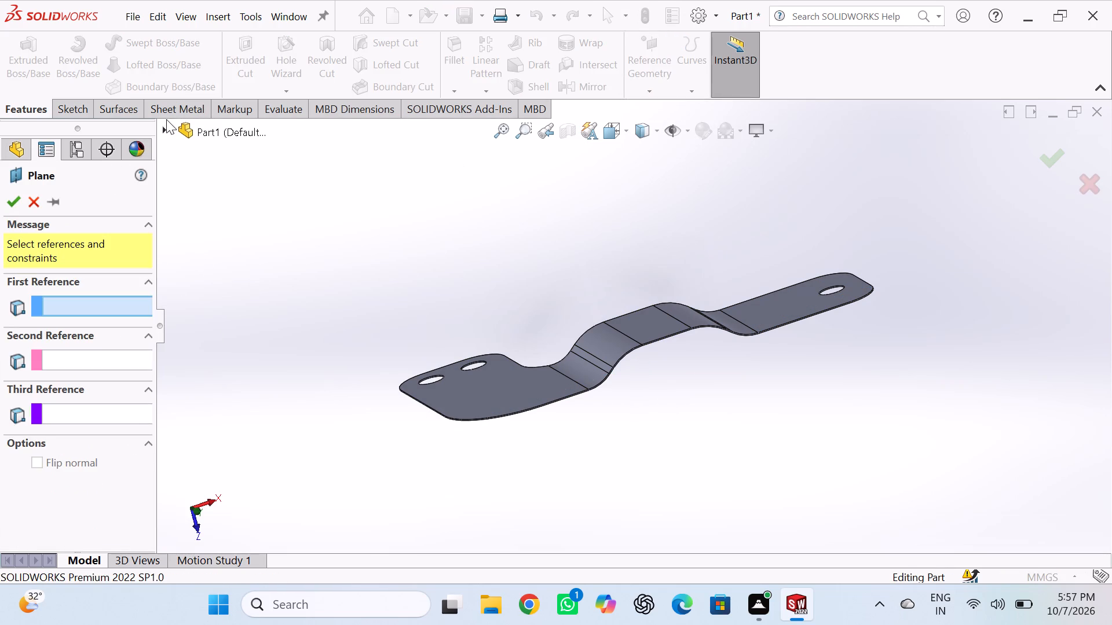
click(163, 128)
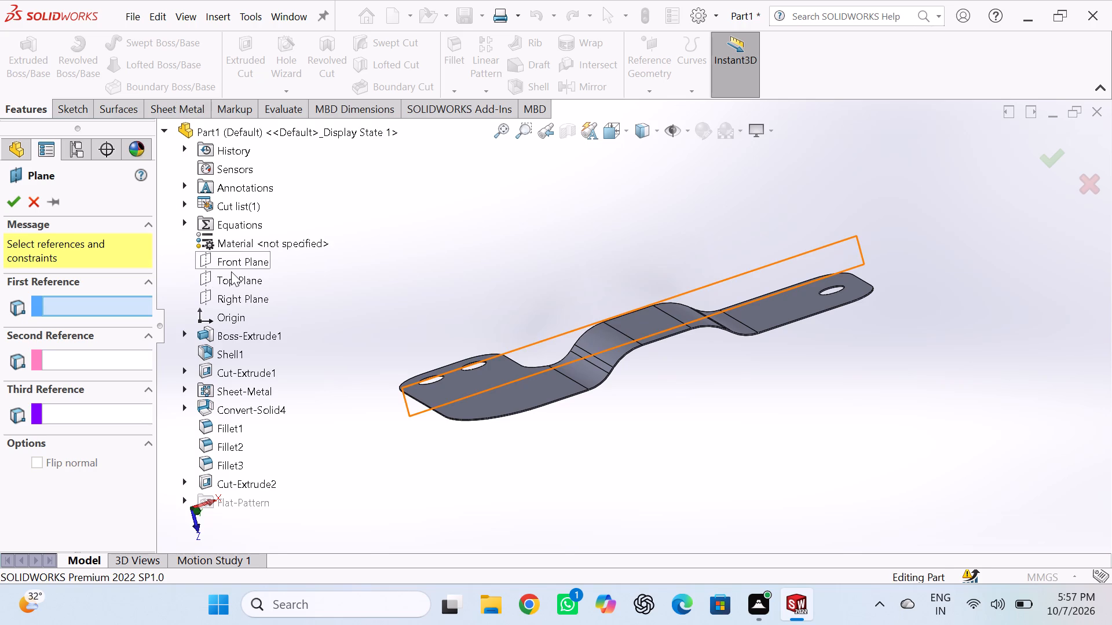
middle_drag(409, 281, 383, 247)
middle_drag(379, 252, 405, 350)
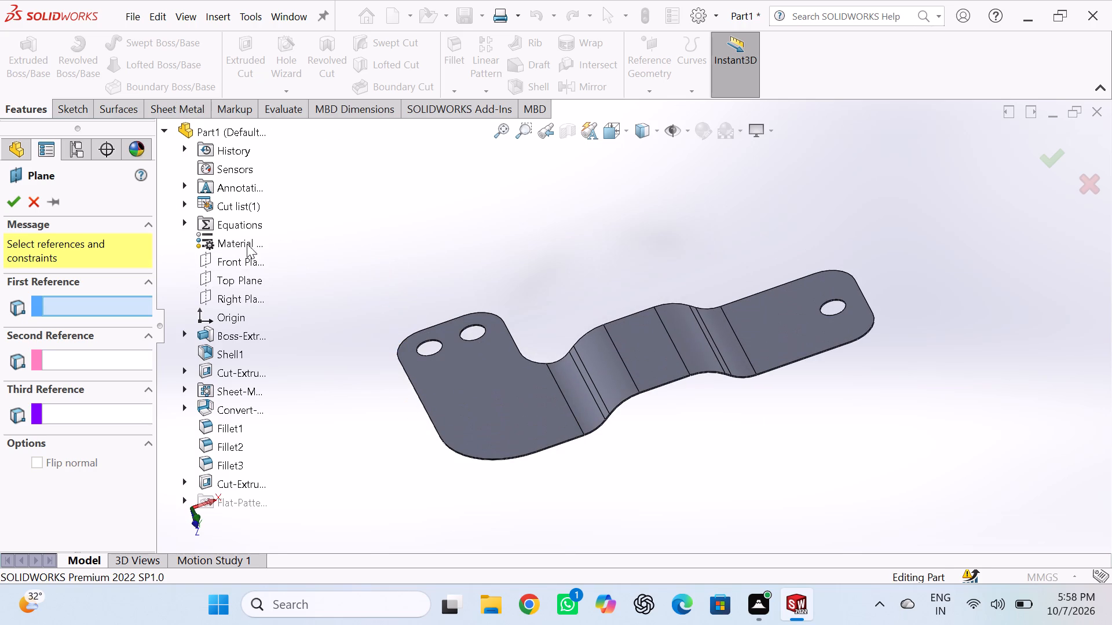
click(240, 279)
middle_drag(356, 325, 331, 204)
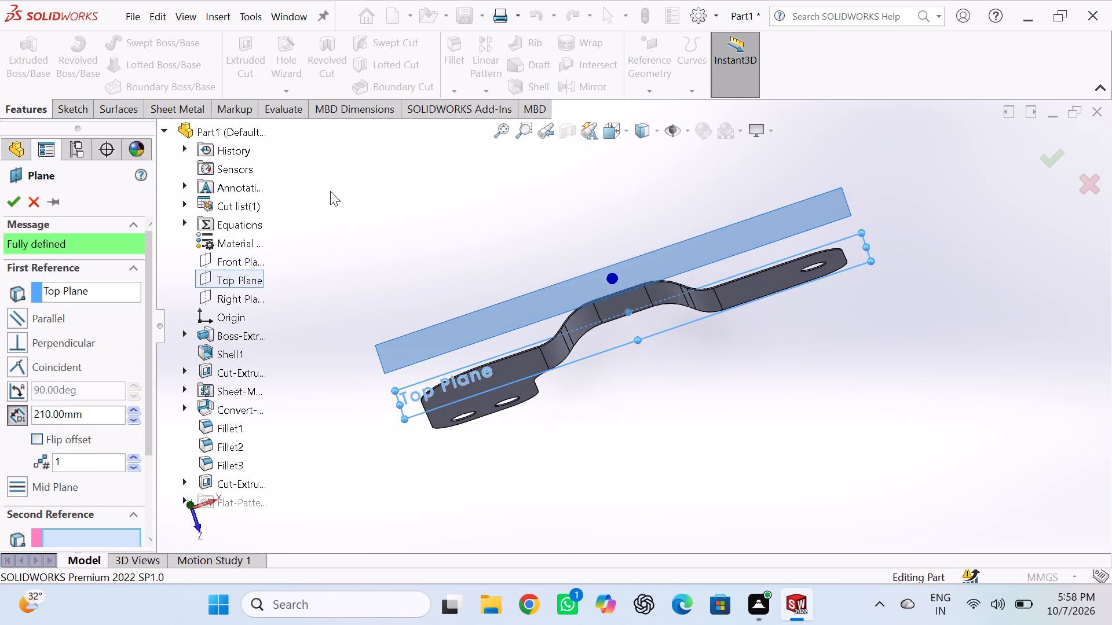
middle_drag(330, 180, 463, 252)
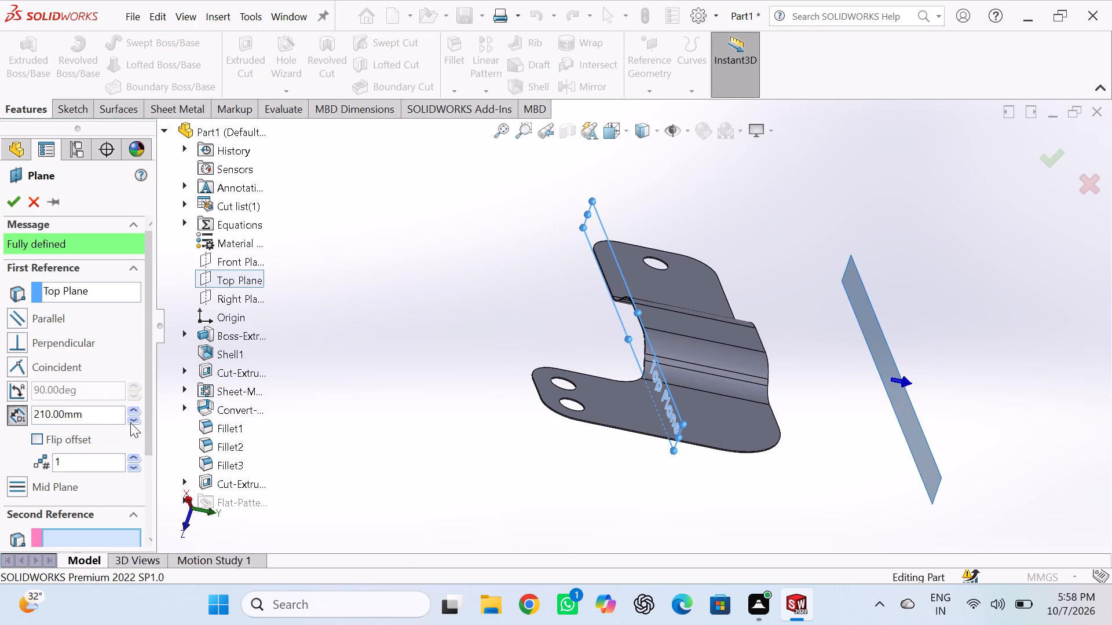
triple_click(131, 420)
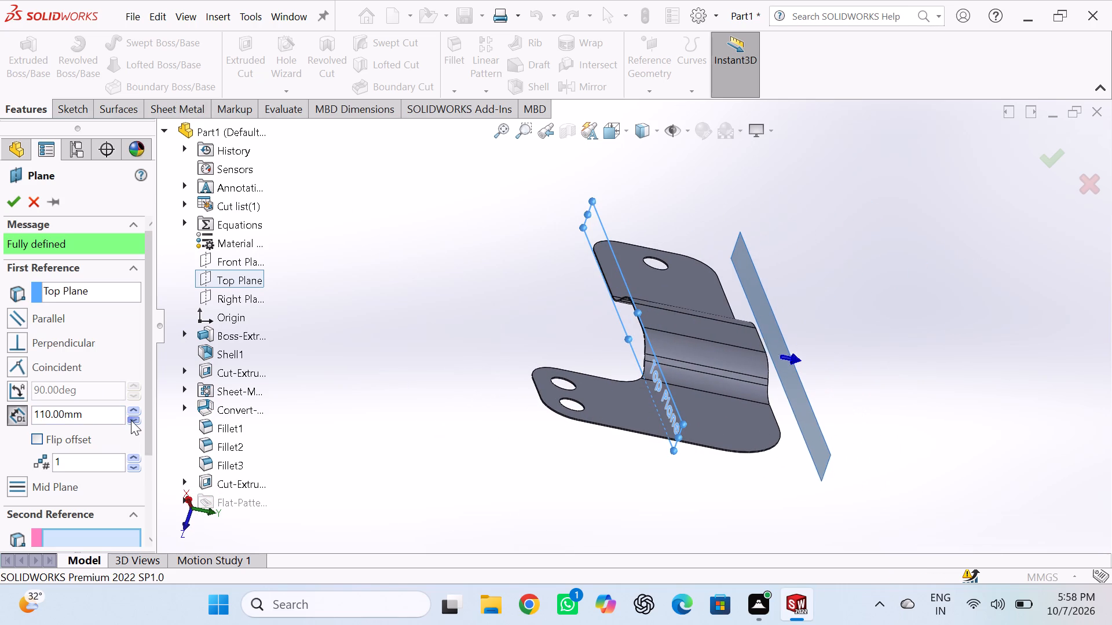
click(131, 420)
click(131, 420)
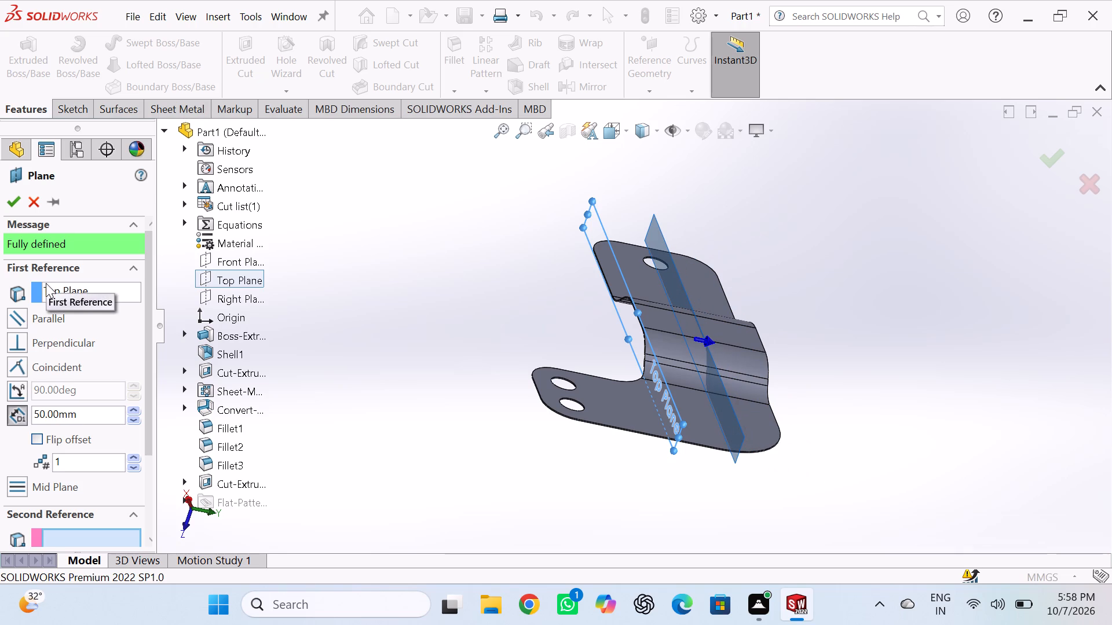
triple_click(96, 416)
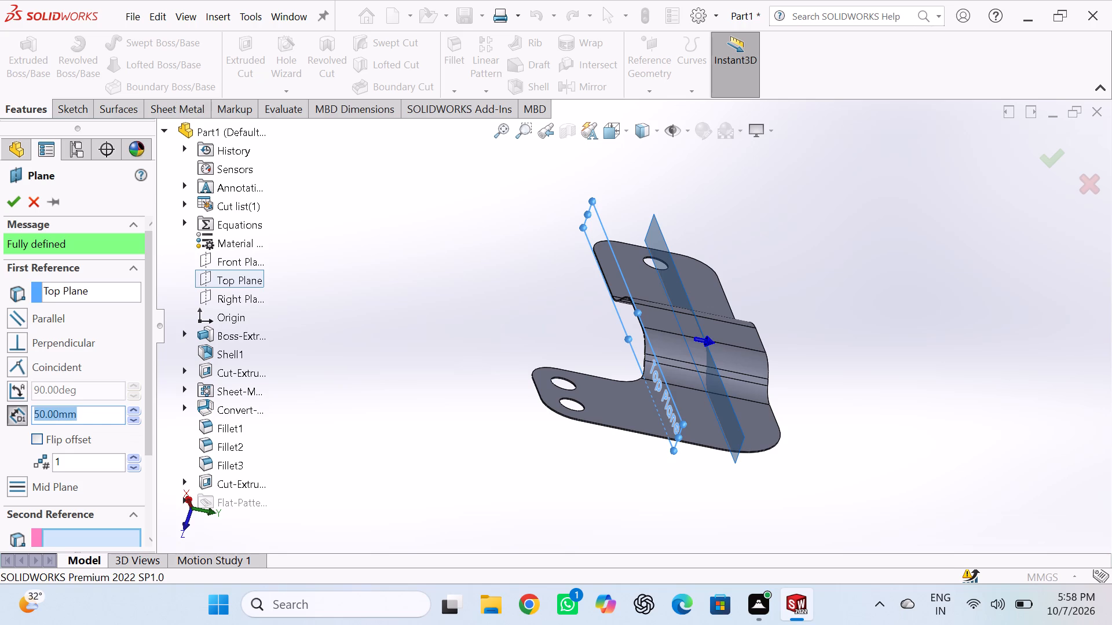
click(17, 199)
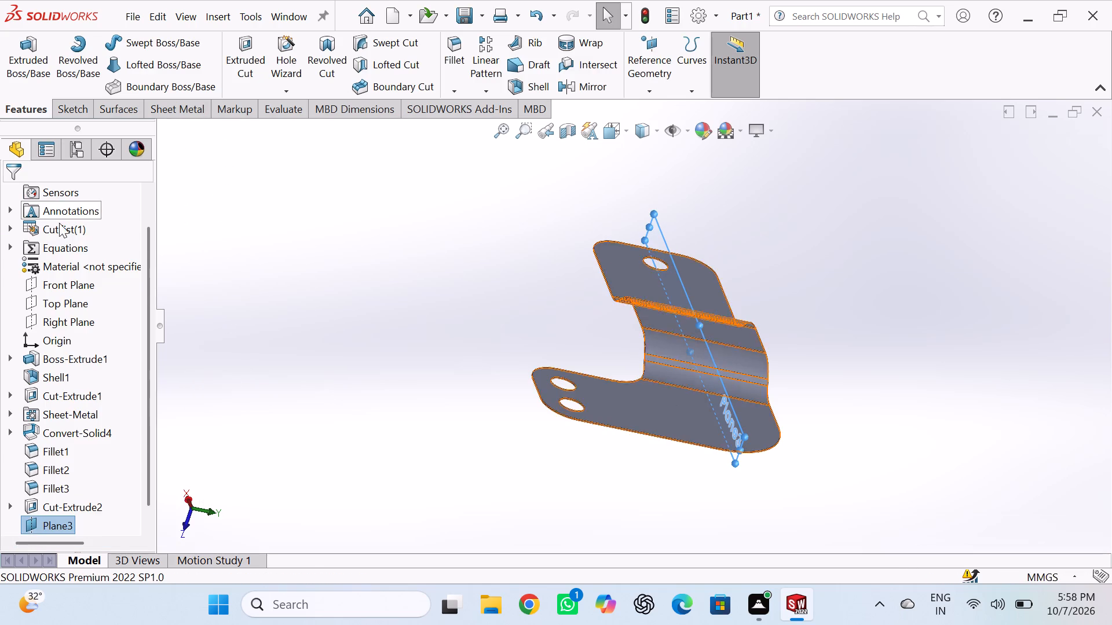
Open a new sketch on the reference plane offset from the Top Plane.
middle_drag(336, 320, 287, 297)
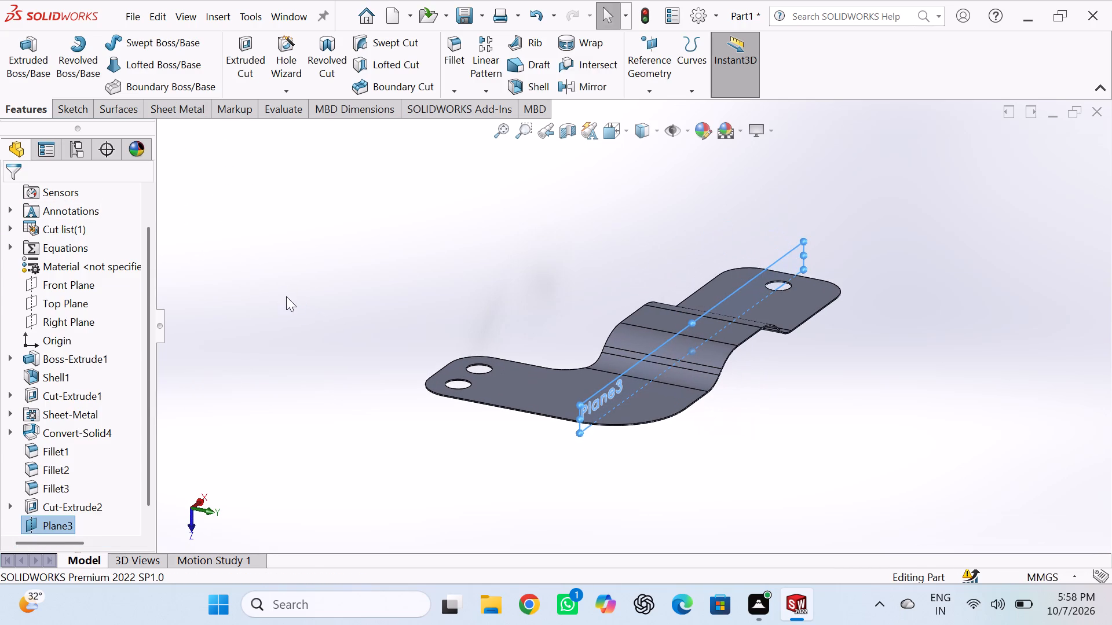
right_click(58, 523)
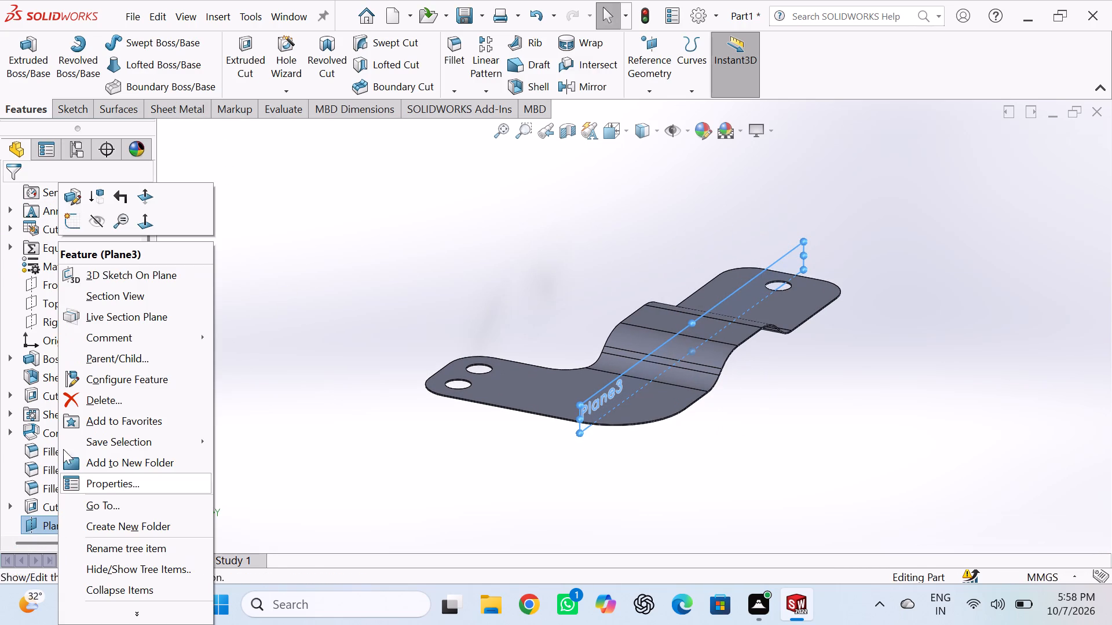
click(67, 218)
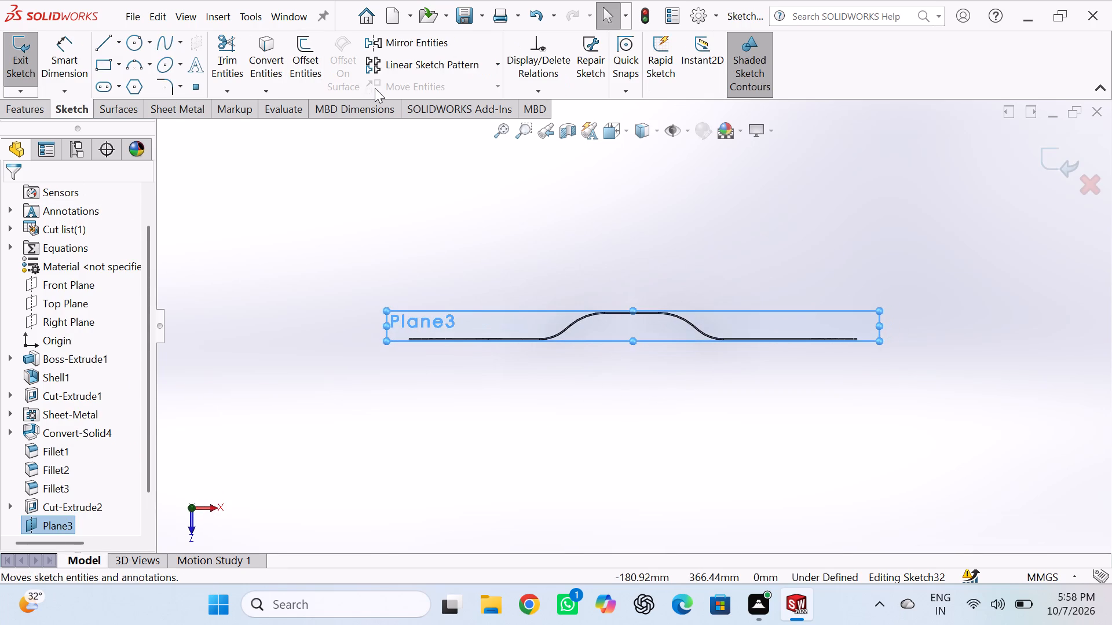
Sketch a connected path along the part's side profile, from the wide lower flat up the first bend and about 41 mm across the raised flat.
click(96, 48)
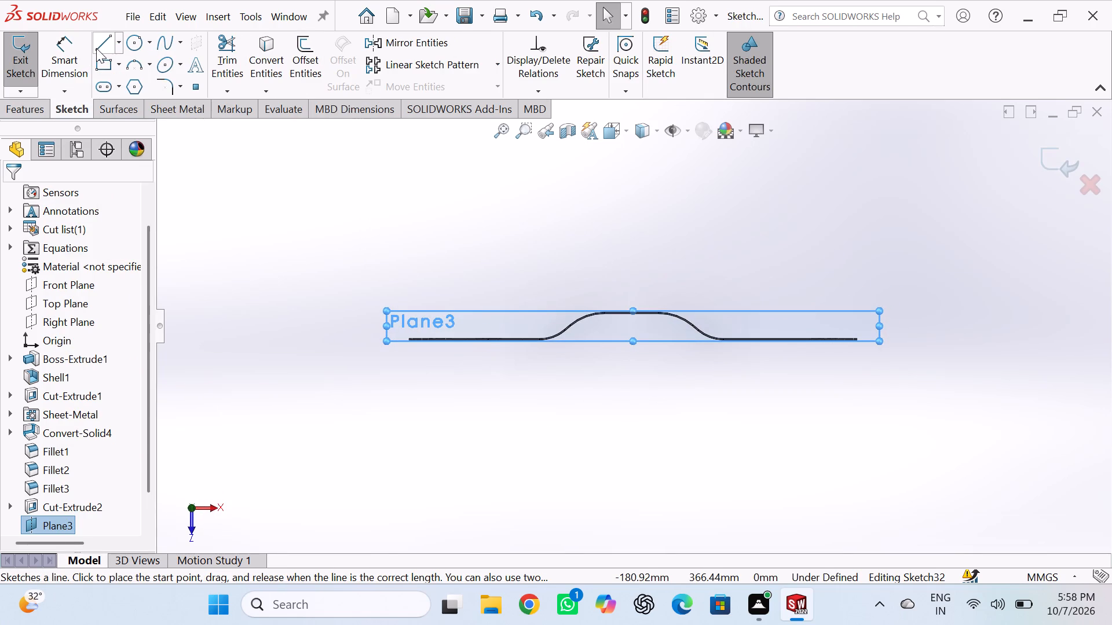
click(493, 338)
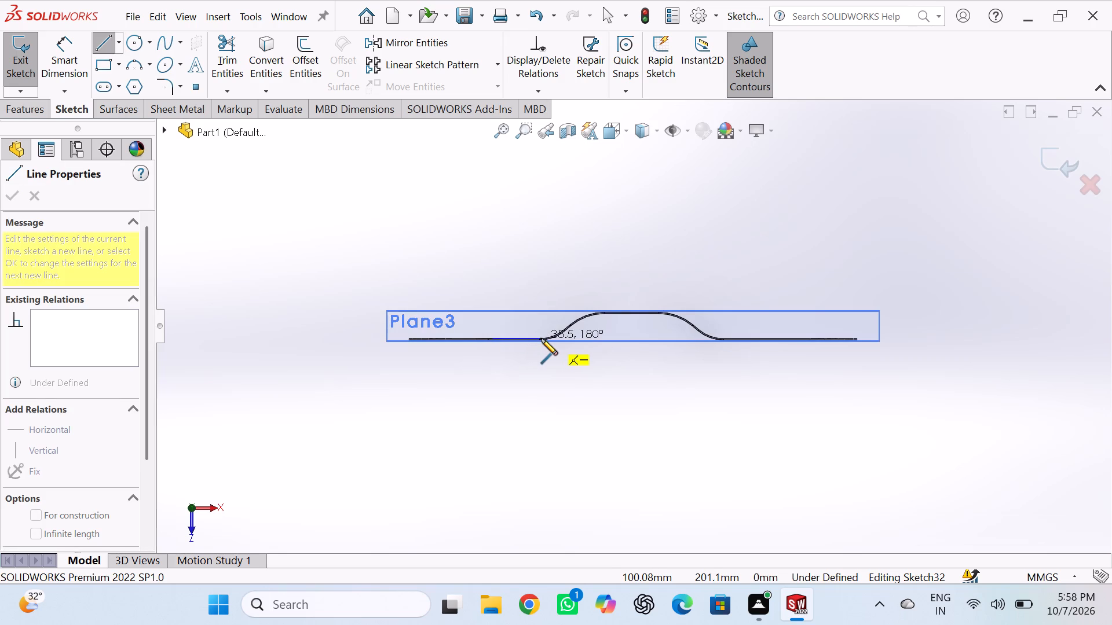
click(544, 339)
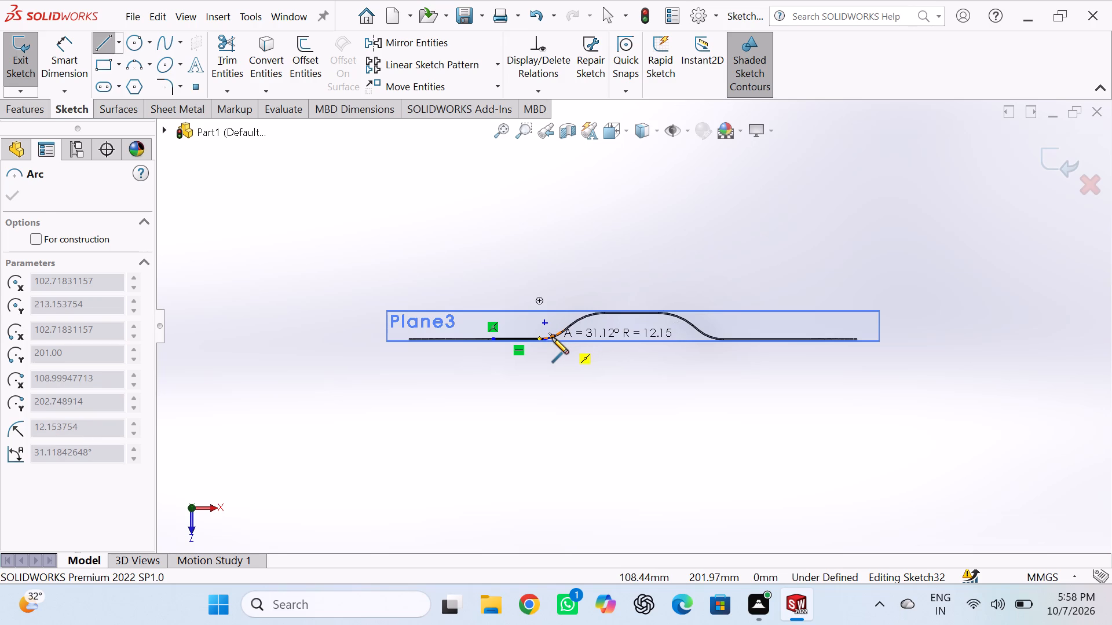
click(552, 337)
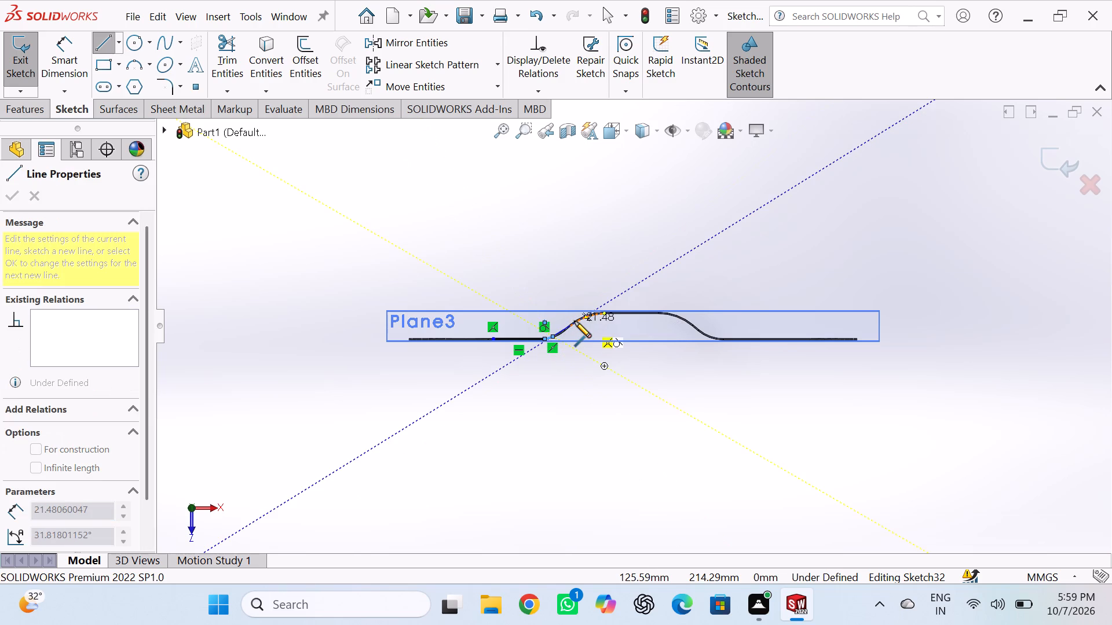
click(572, 325)
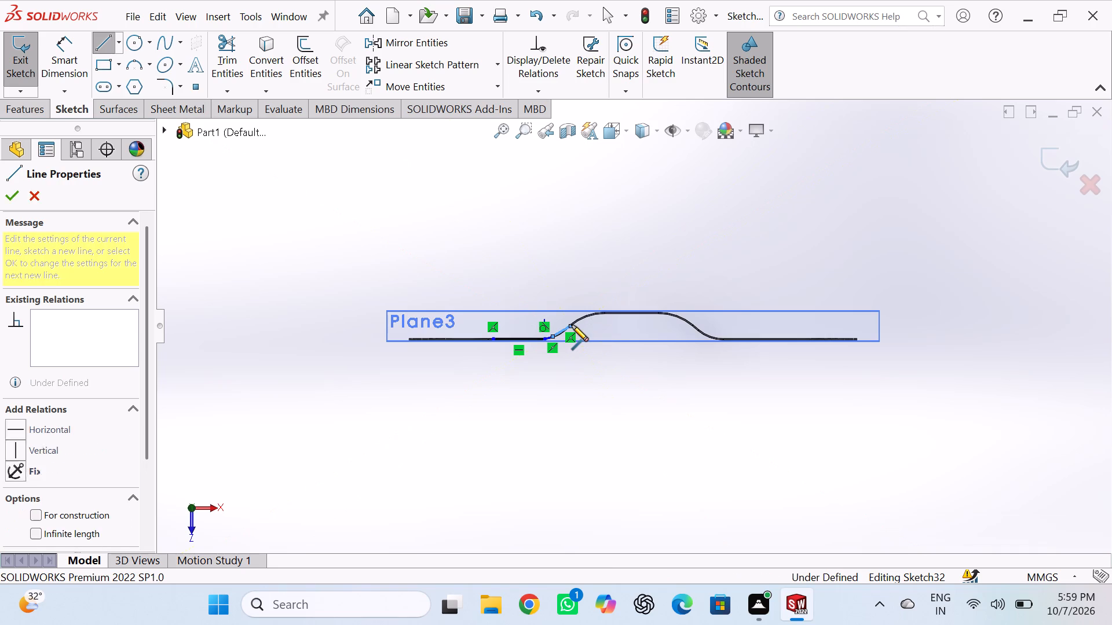
click(587, 315)
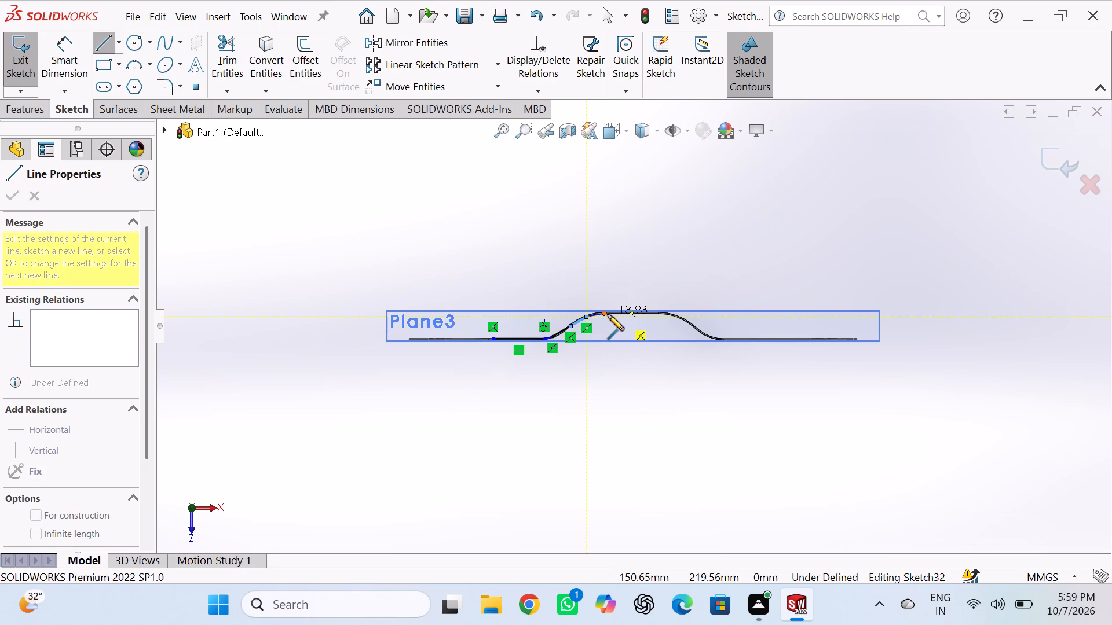
click(608, 314)
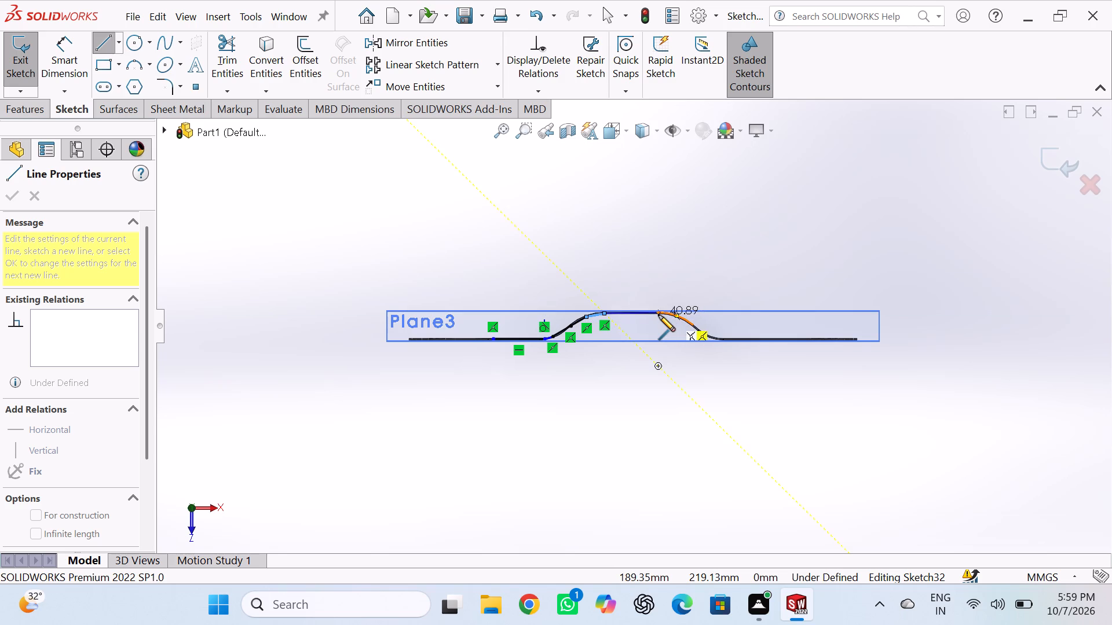
click(659, 315)
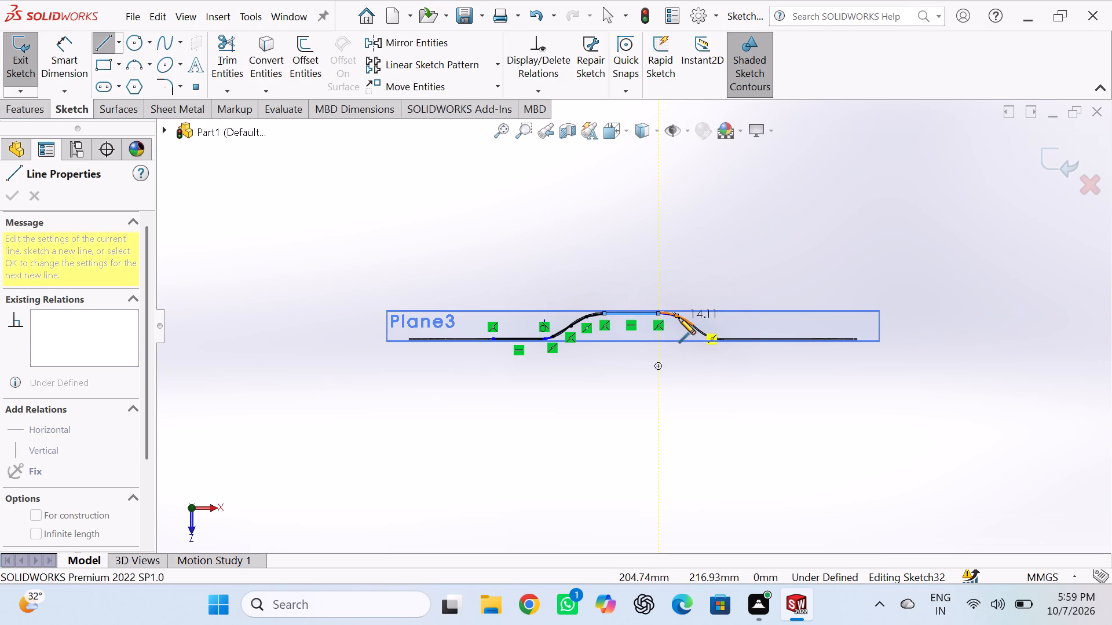
Continue the path with line segments from the raised flat down to the foot of the second bend, and end the chain.
click(679, 318)
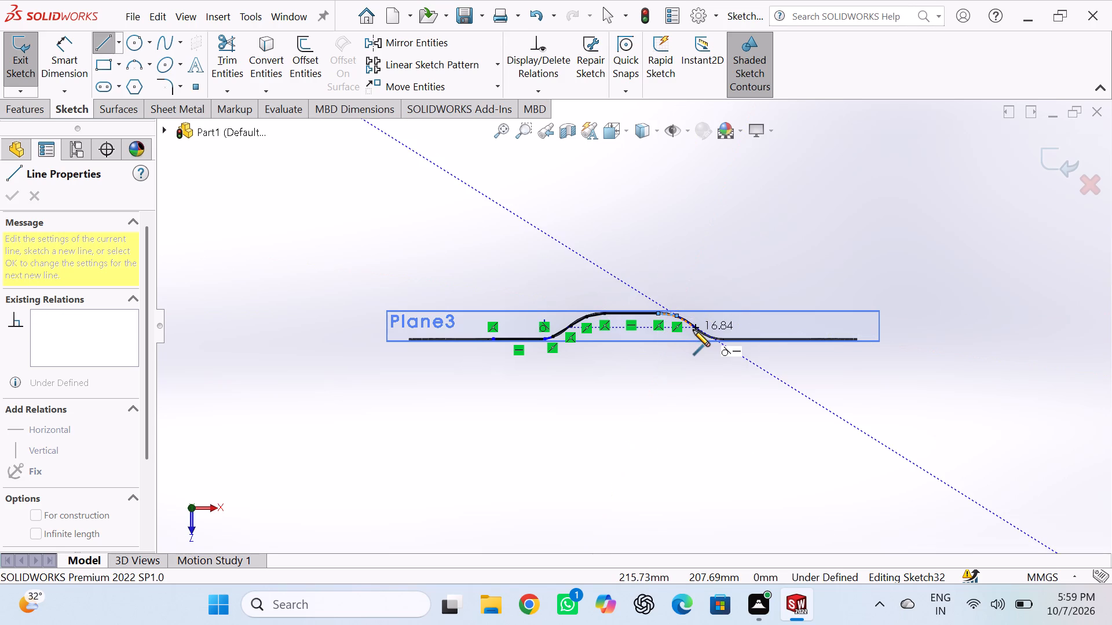
click(691, 326)
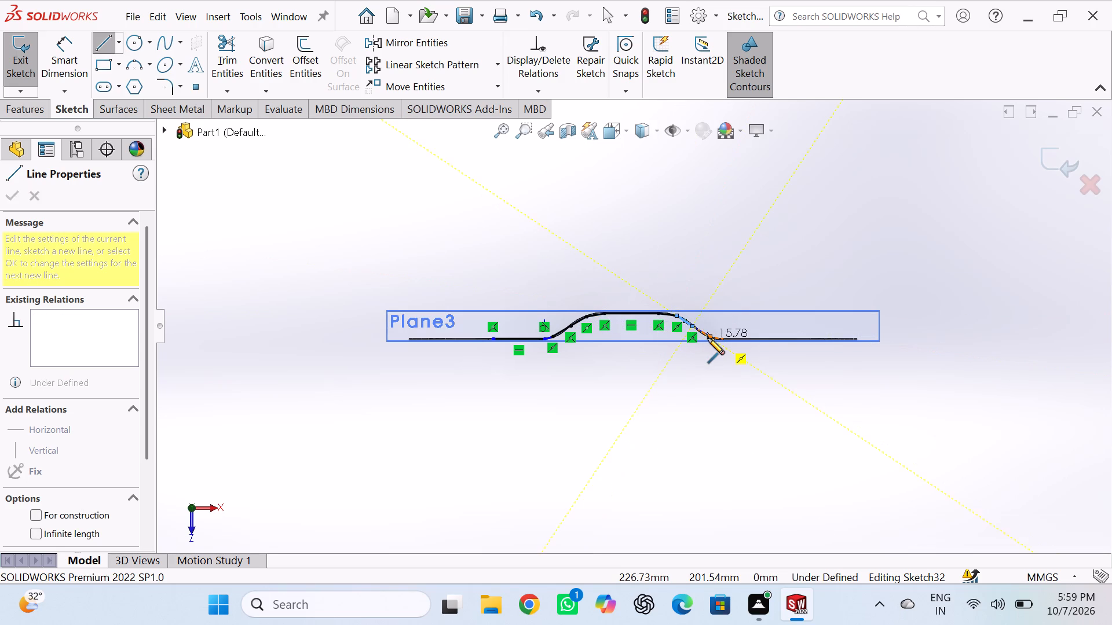
click(708, 338)
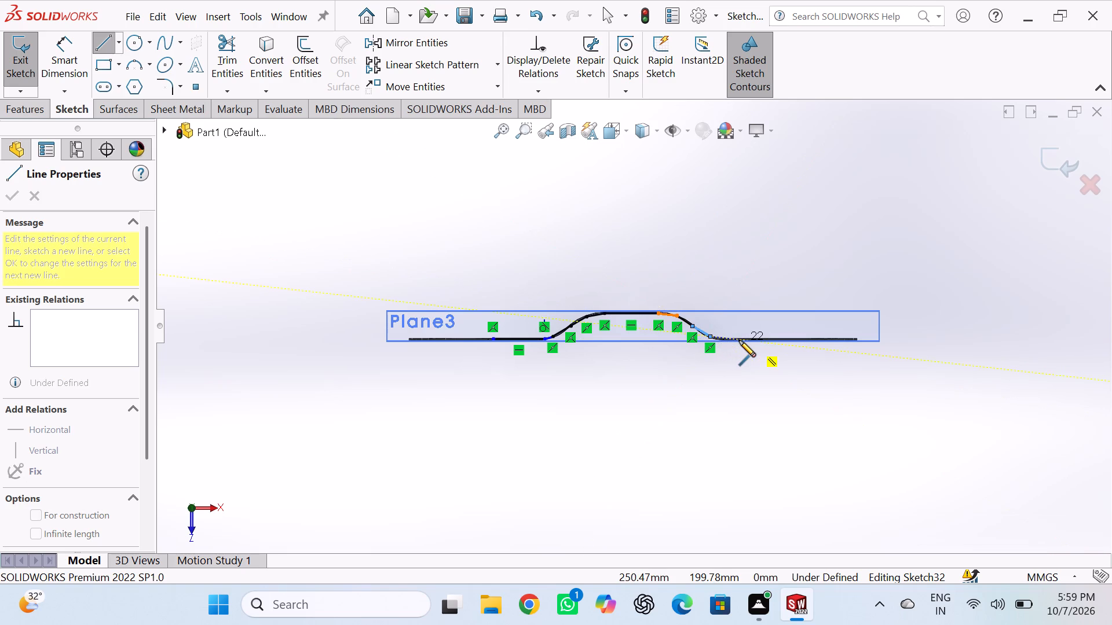
double_click(739, 340)
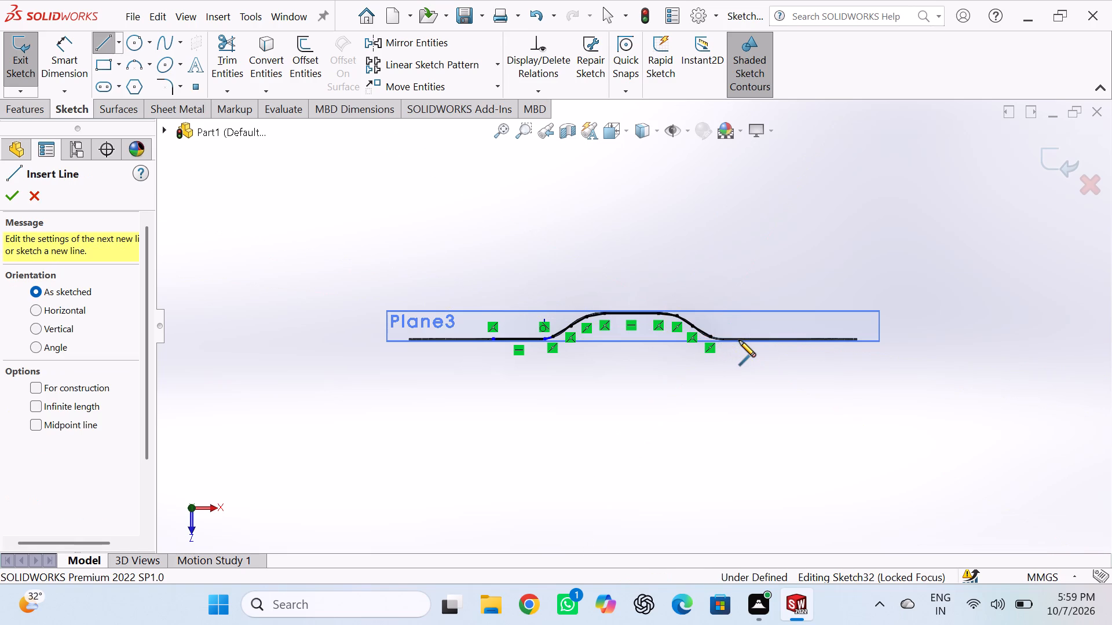
click(797, 343)
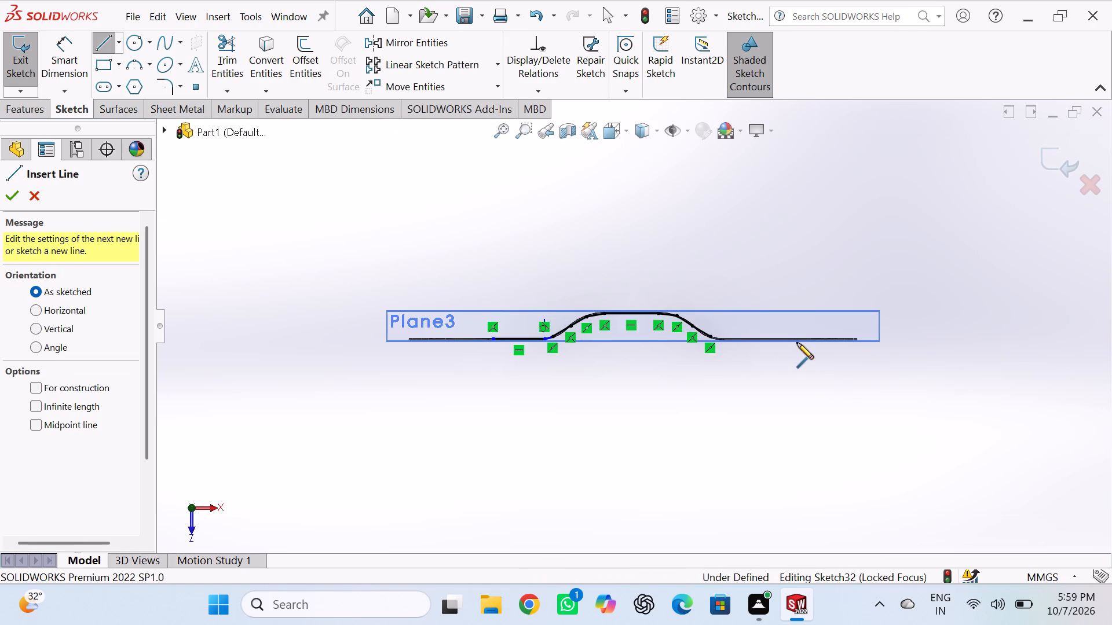
right_click(792, 247)
click(824, 259)
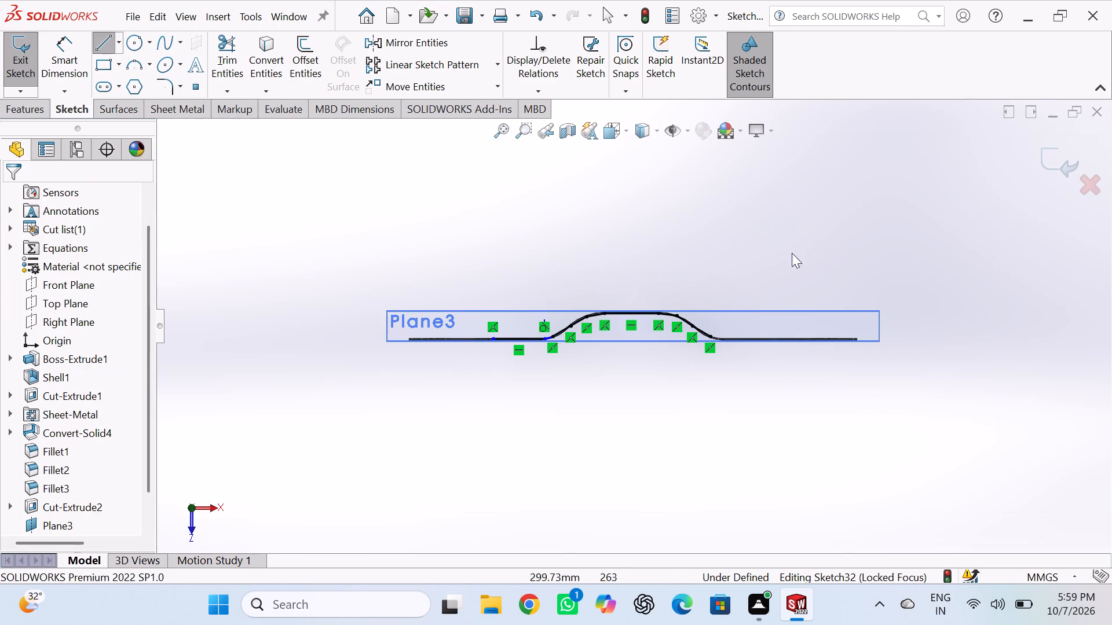
Check the sketched path against the bends of the part and exit the sketch.
scroll(638, 229, up, 1)
middle_drag(638, 228, 694, 287)
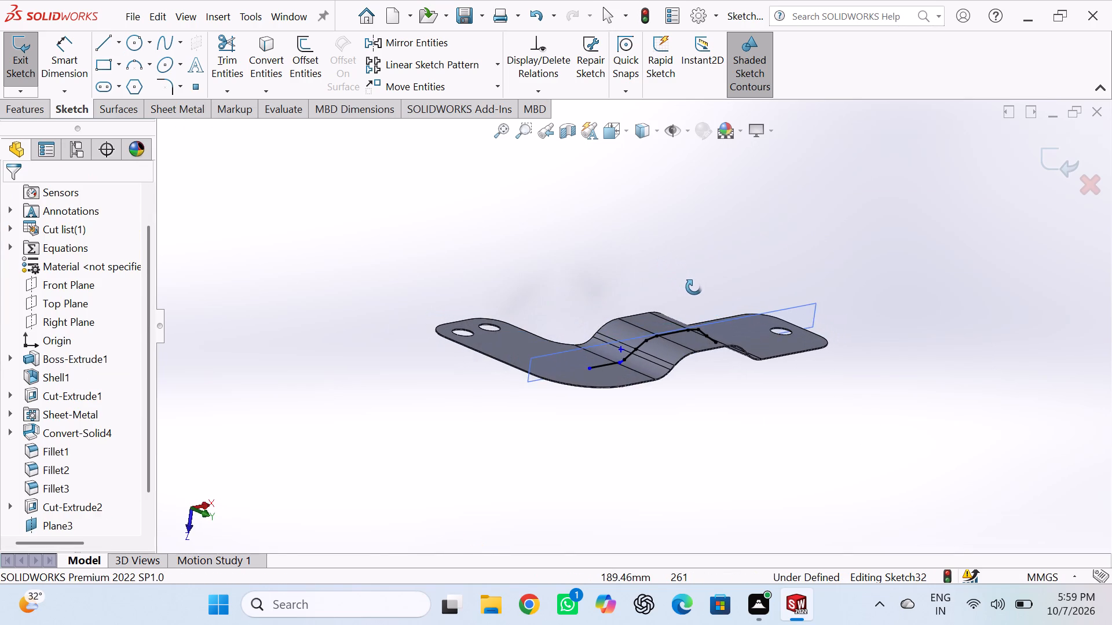
middle_drag(694, 287, 587, 256)
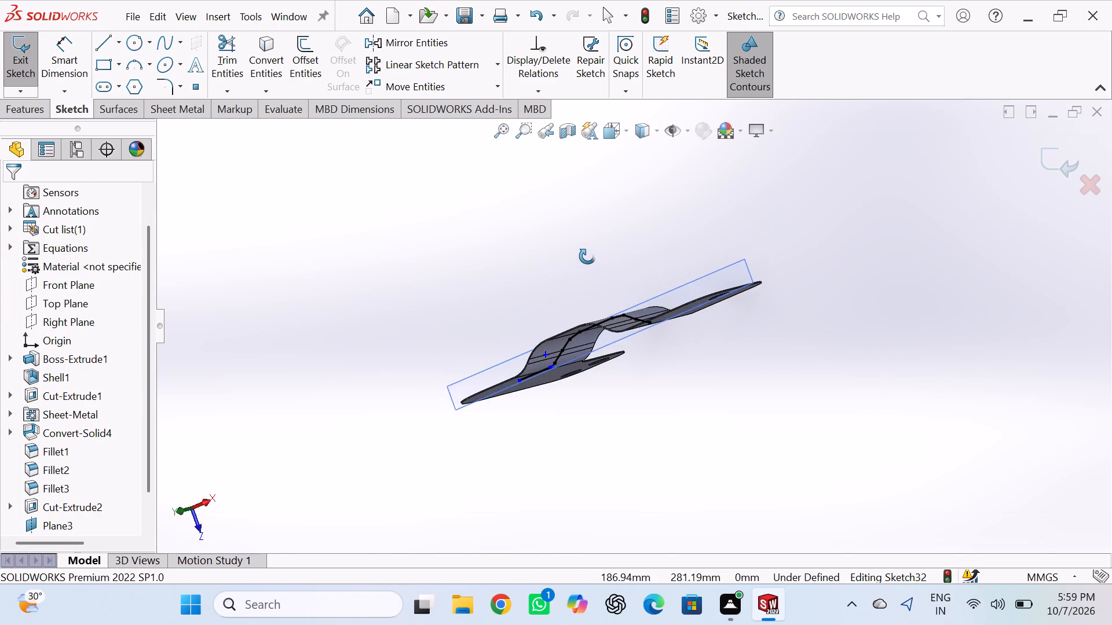
middle_drag(587, 256, 636, 231)
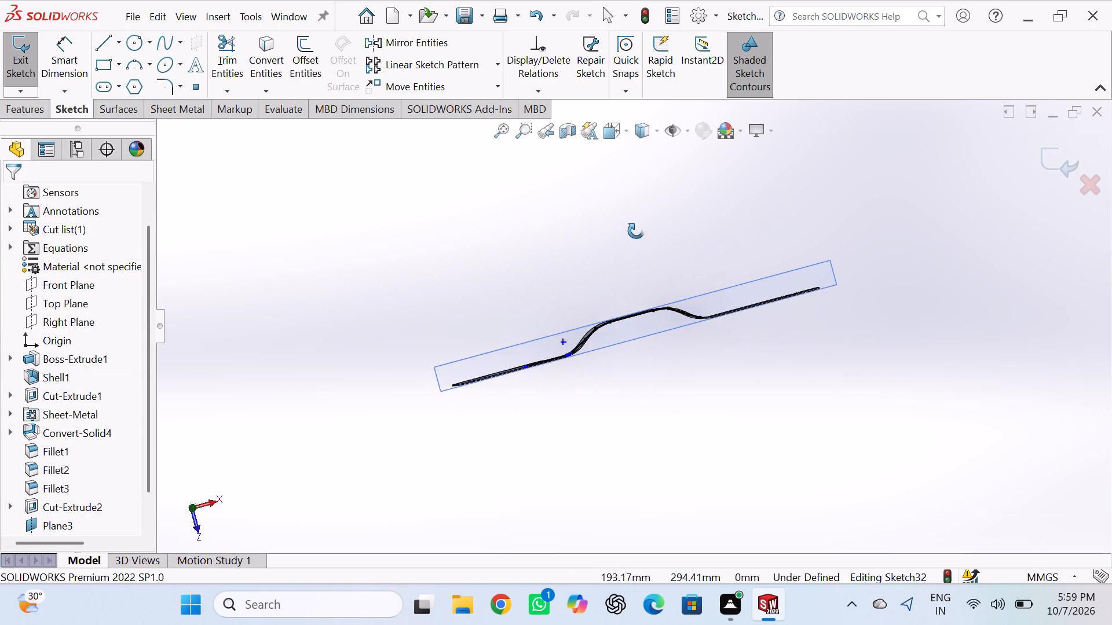
middle_drag(636, 231, 648, 257)
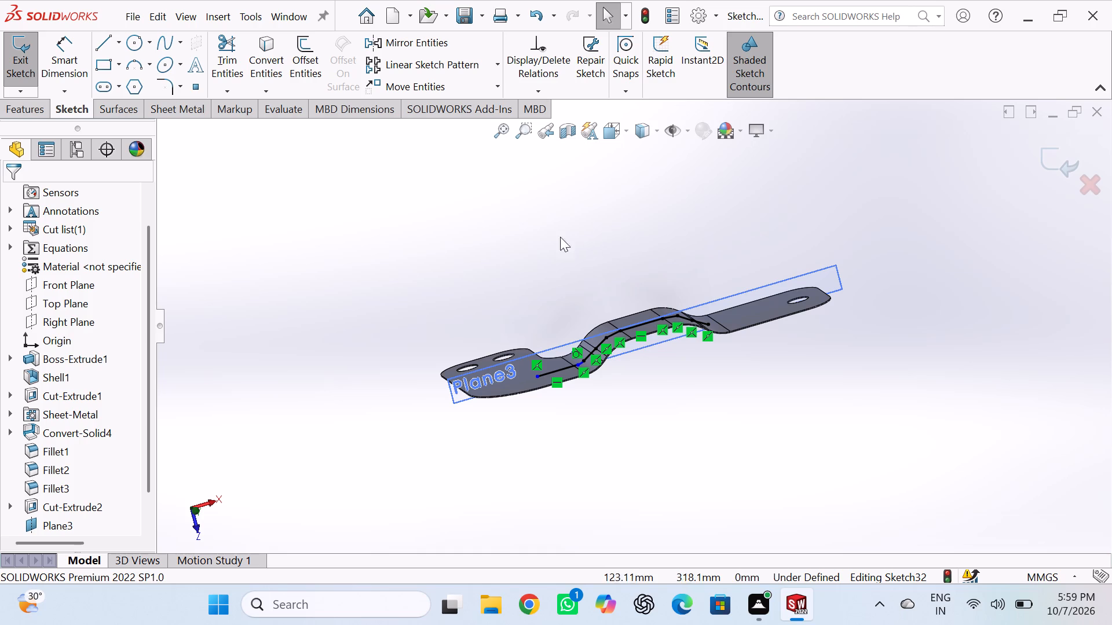
click(1059, 165)
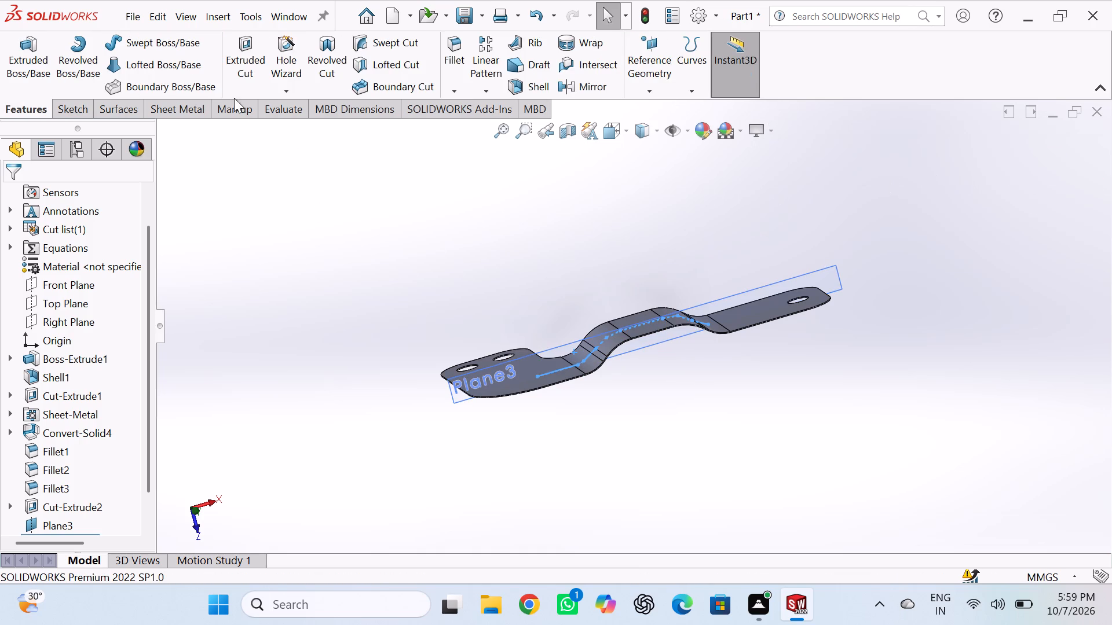
Create a reference plane offset 60 mm from the Right Plane.
click(653, 91)
click(662, 111)
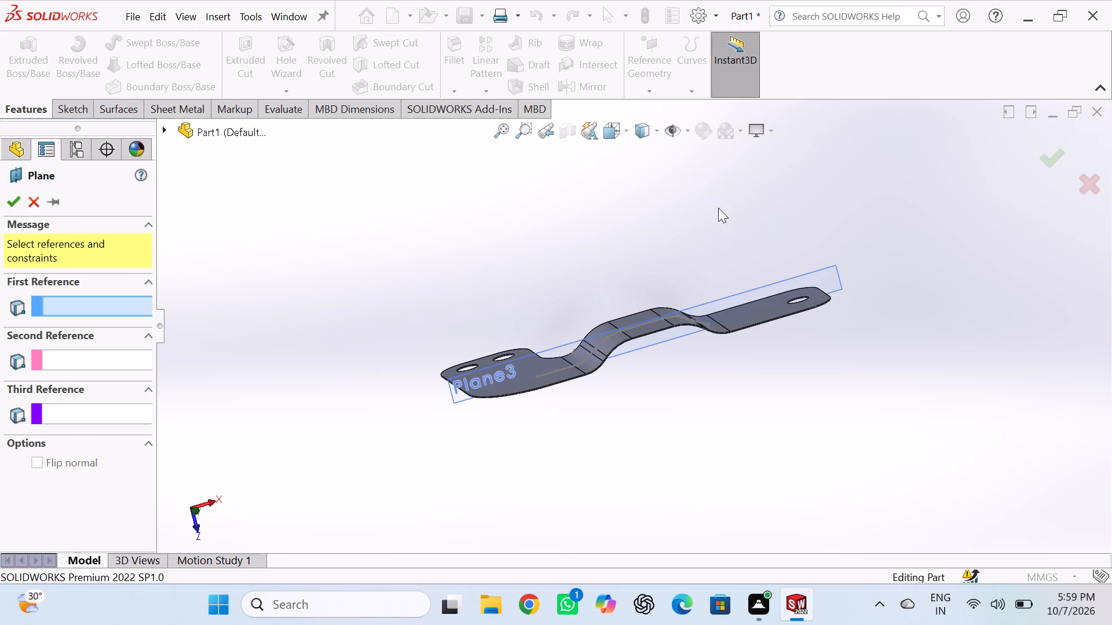
click(162, 128)
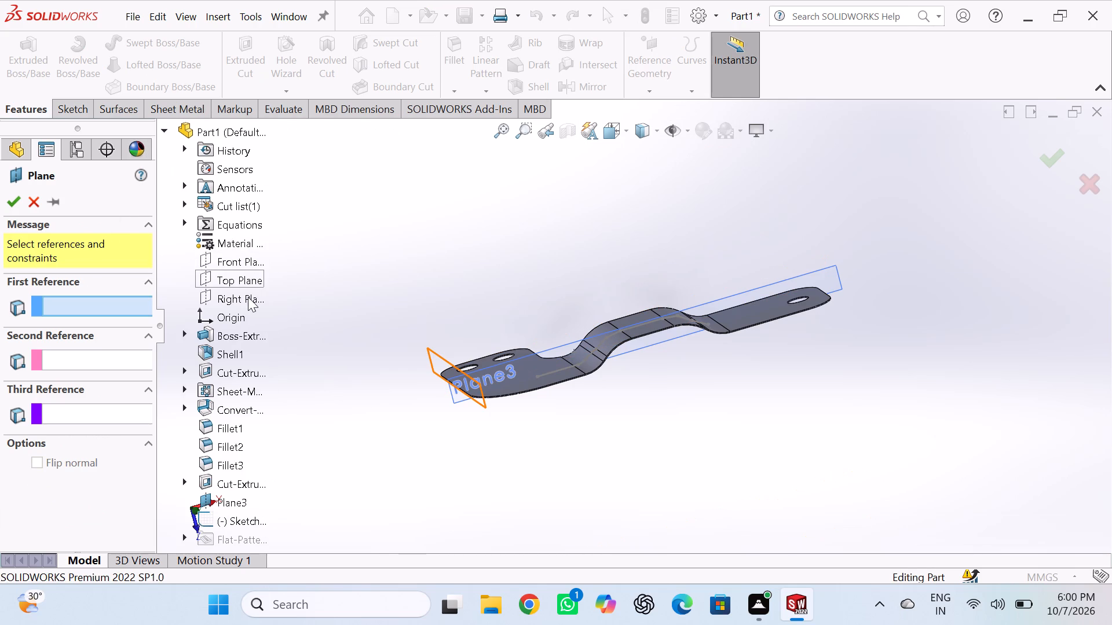
click(248, 297)
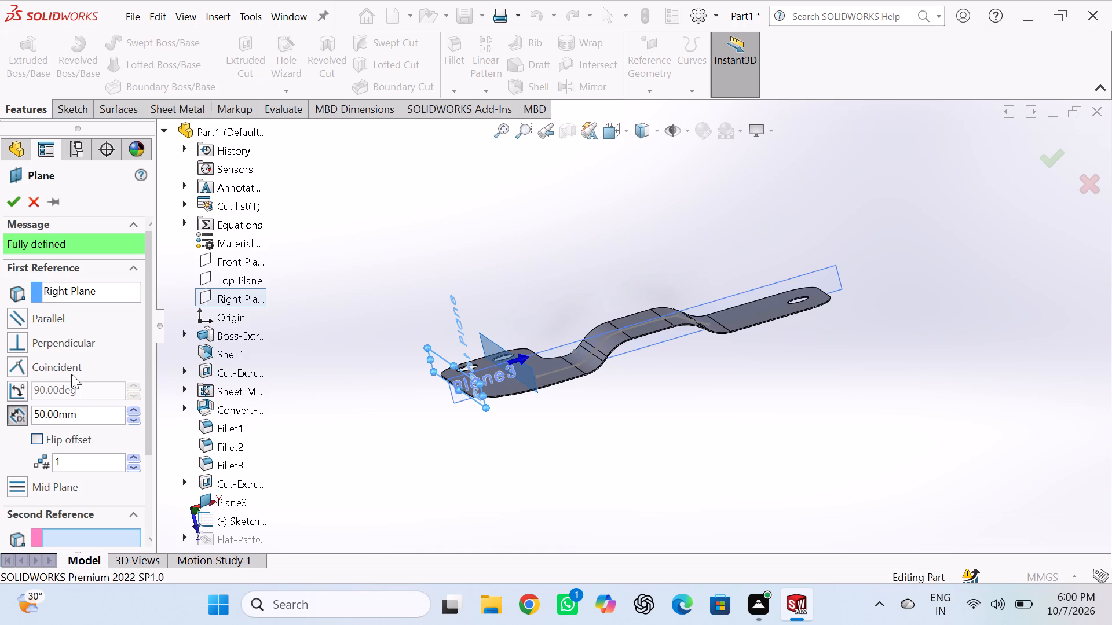
click(131, 410)
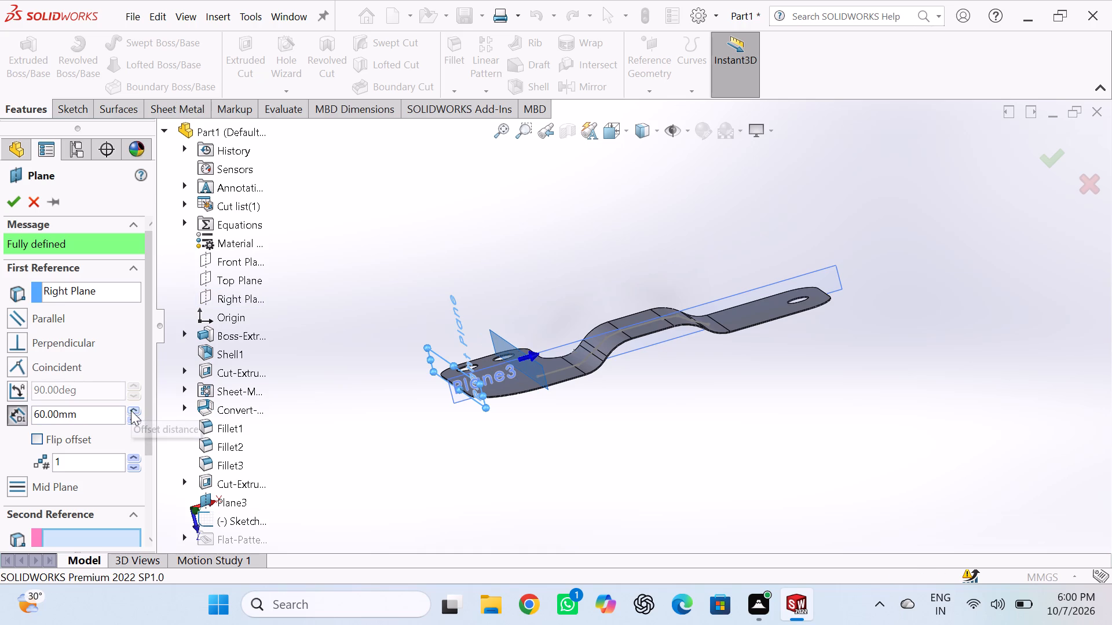
click(13, 207)
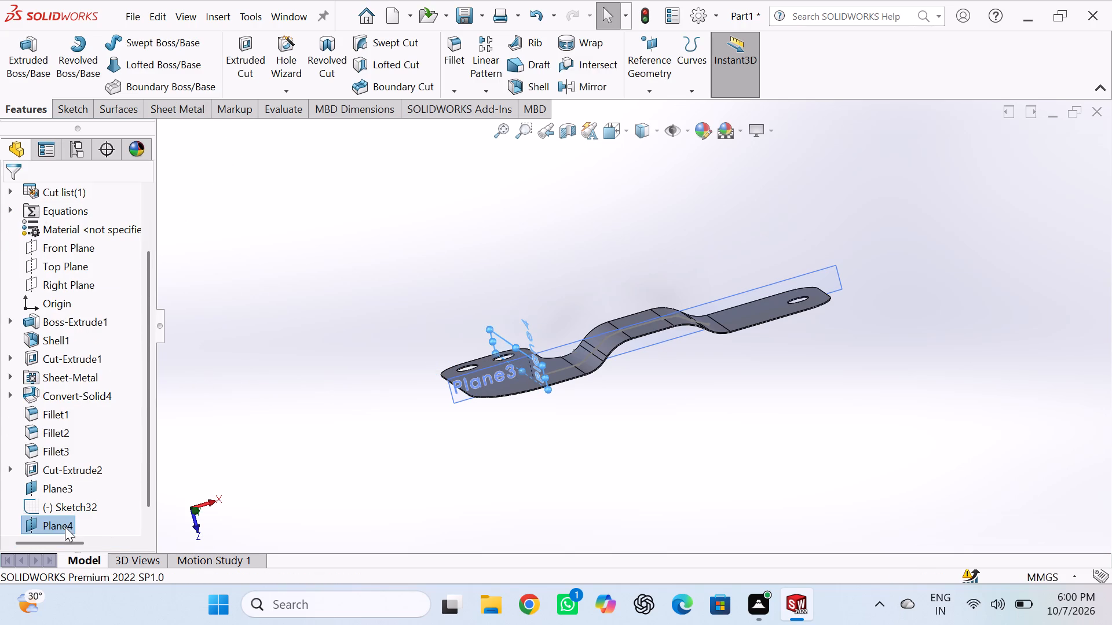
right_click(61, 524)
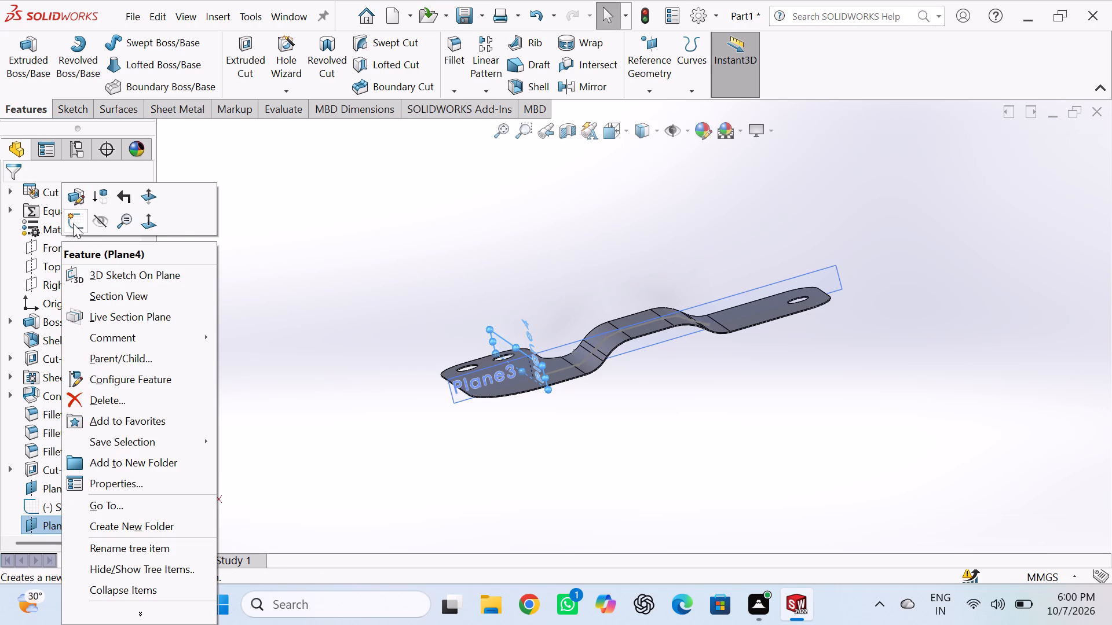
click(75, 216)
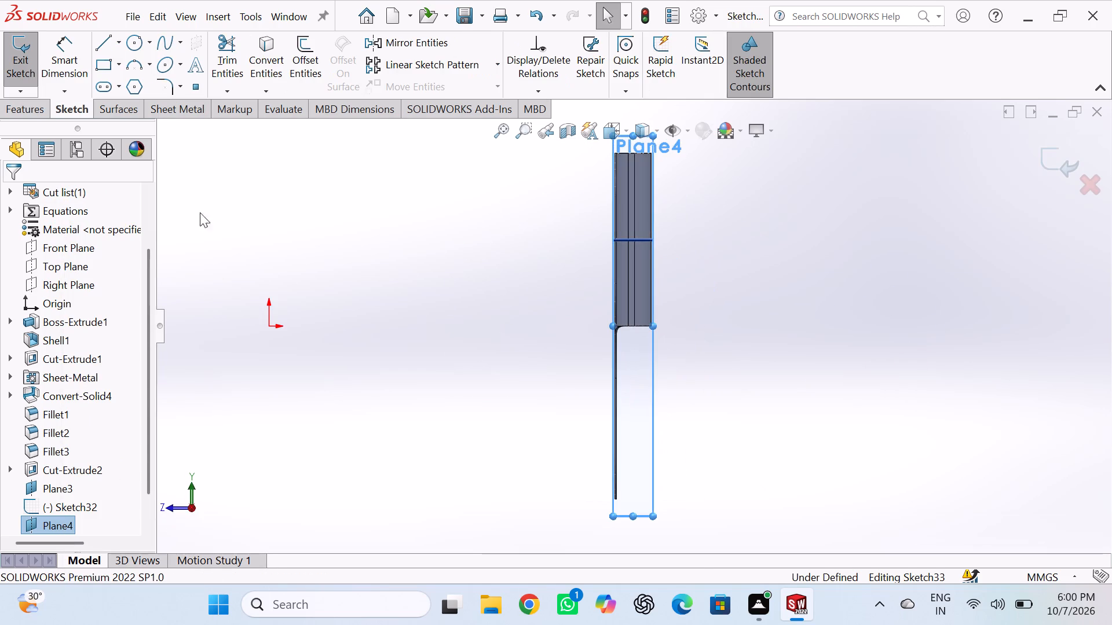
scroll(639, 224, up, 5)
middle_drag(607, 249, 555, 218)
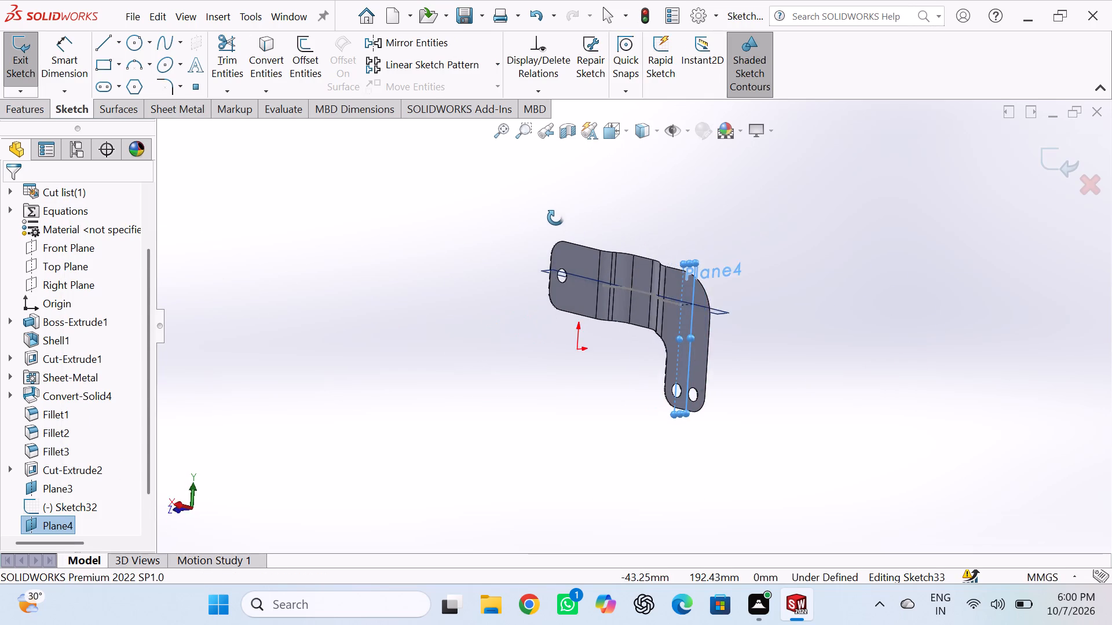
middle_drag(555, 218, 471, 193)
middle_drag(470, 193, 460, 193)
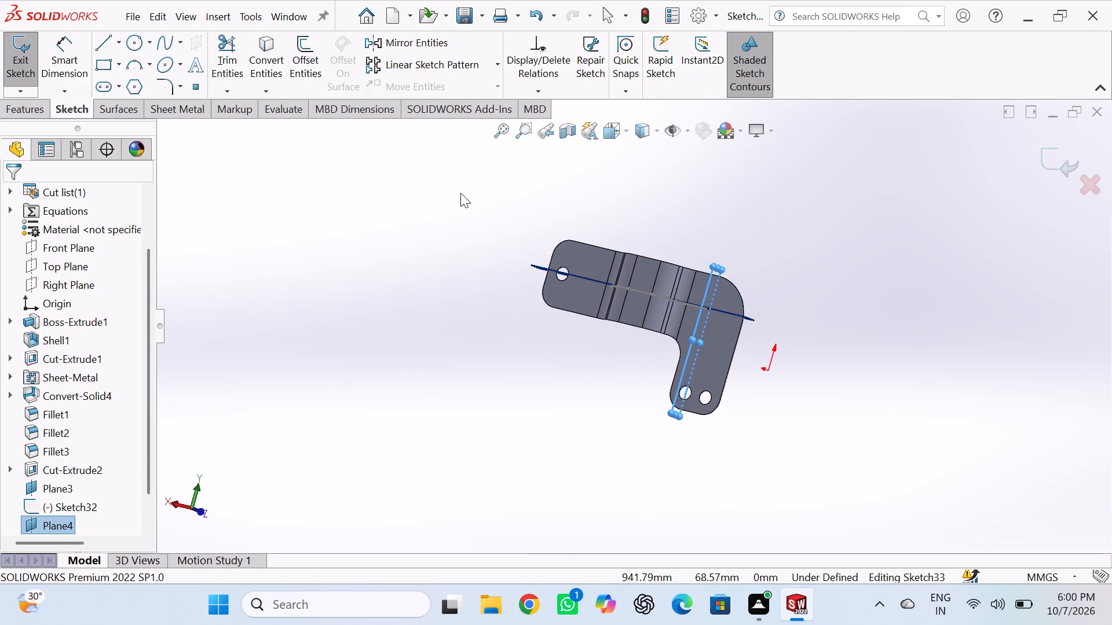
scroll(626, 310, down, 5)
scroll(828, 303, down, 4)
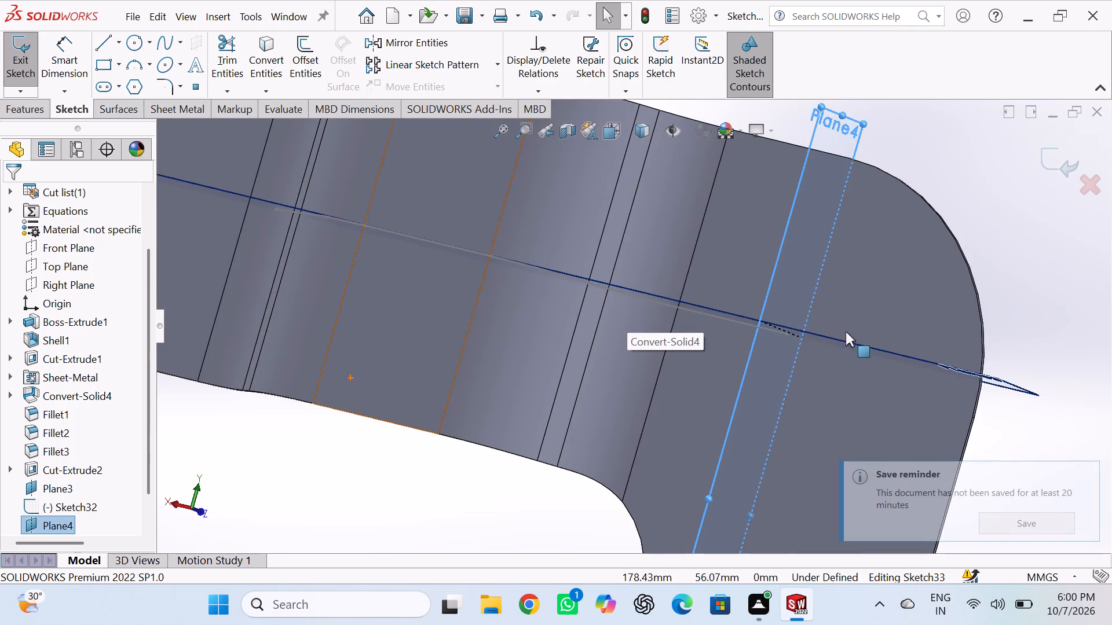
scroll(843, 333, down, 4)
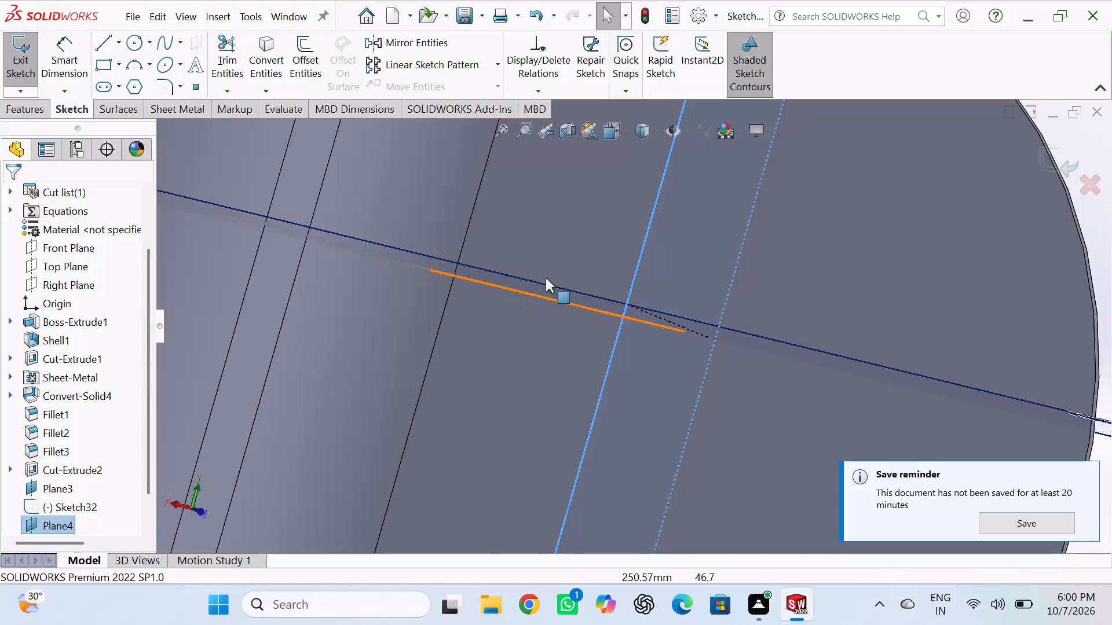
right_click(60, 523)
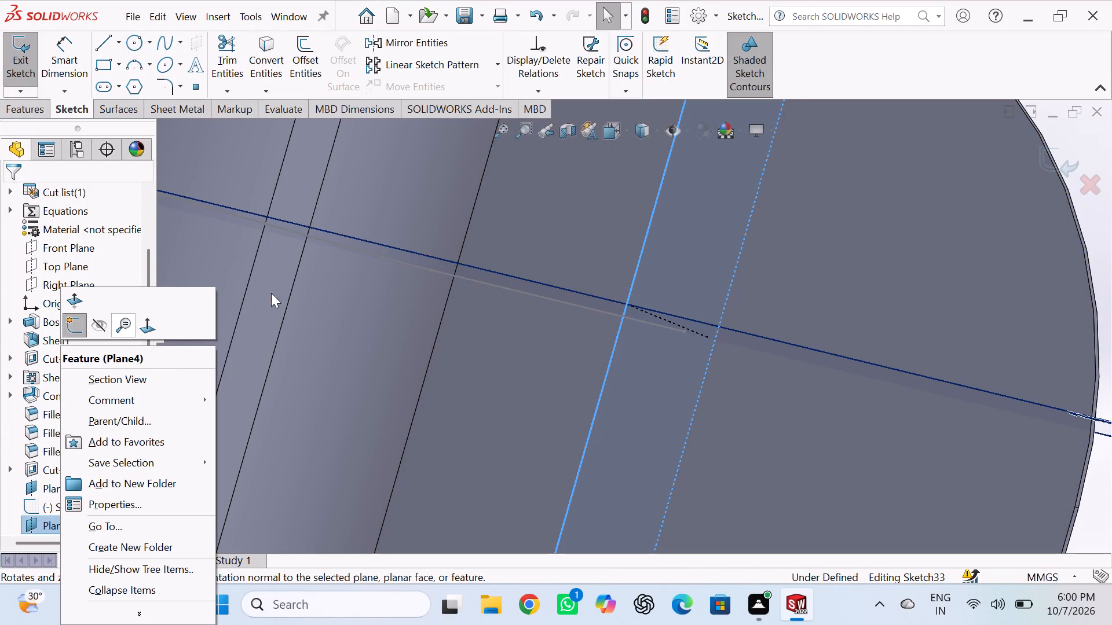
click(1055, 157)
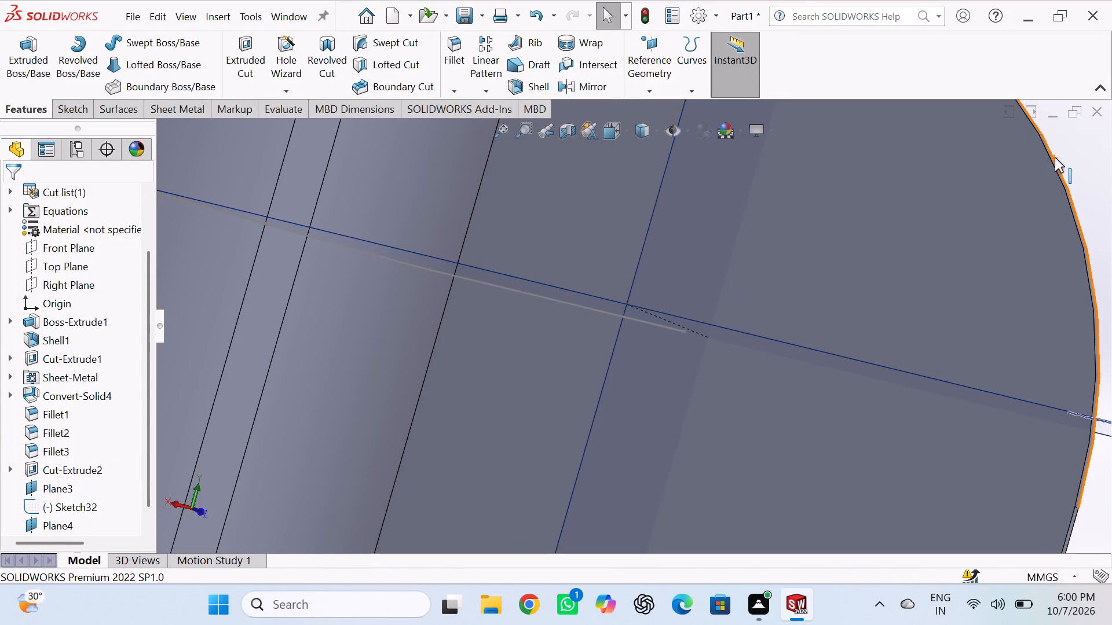
Edit the plane parallel to the Right Plane and set its offset distance to 70 mm.
right_click(65, 528)
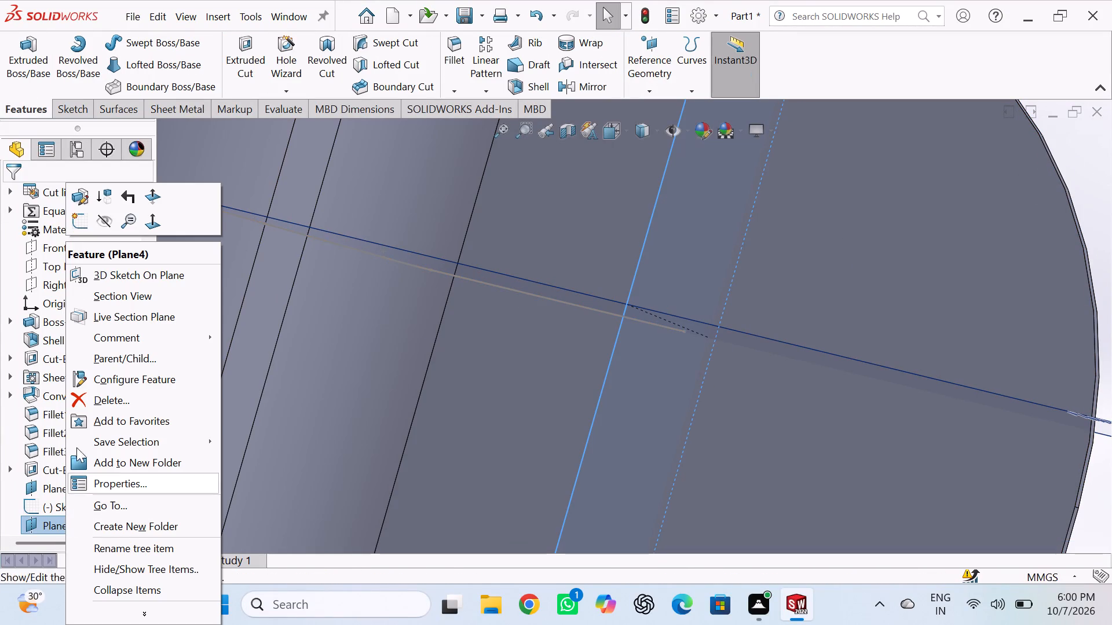
click(76, 197)
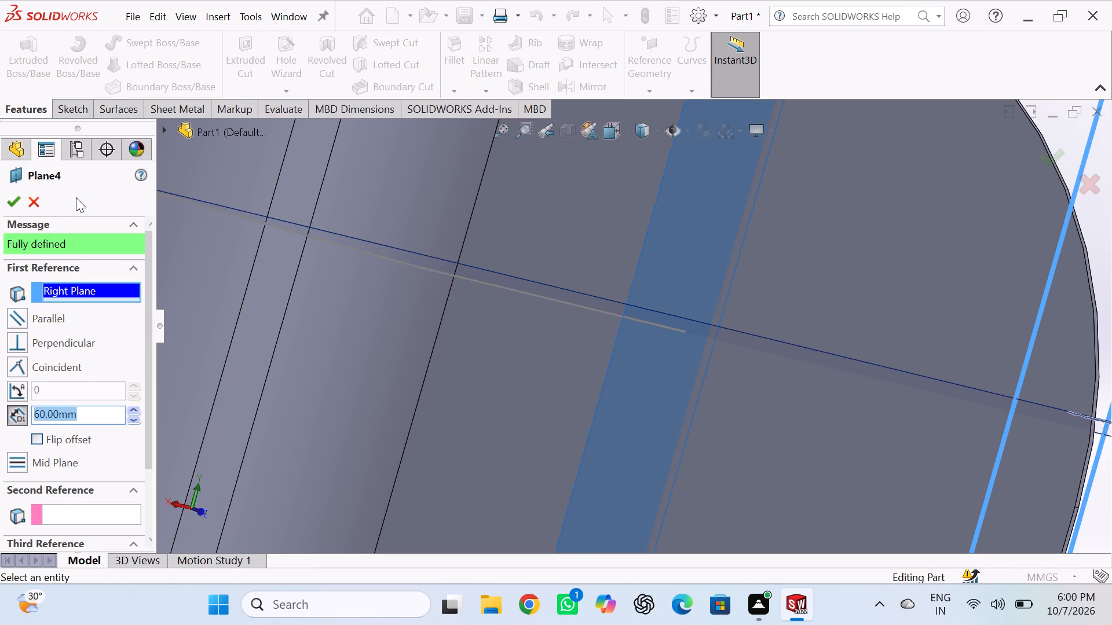
scroll(353, 392, up, 7)
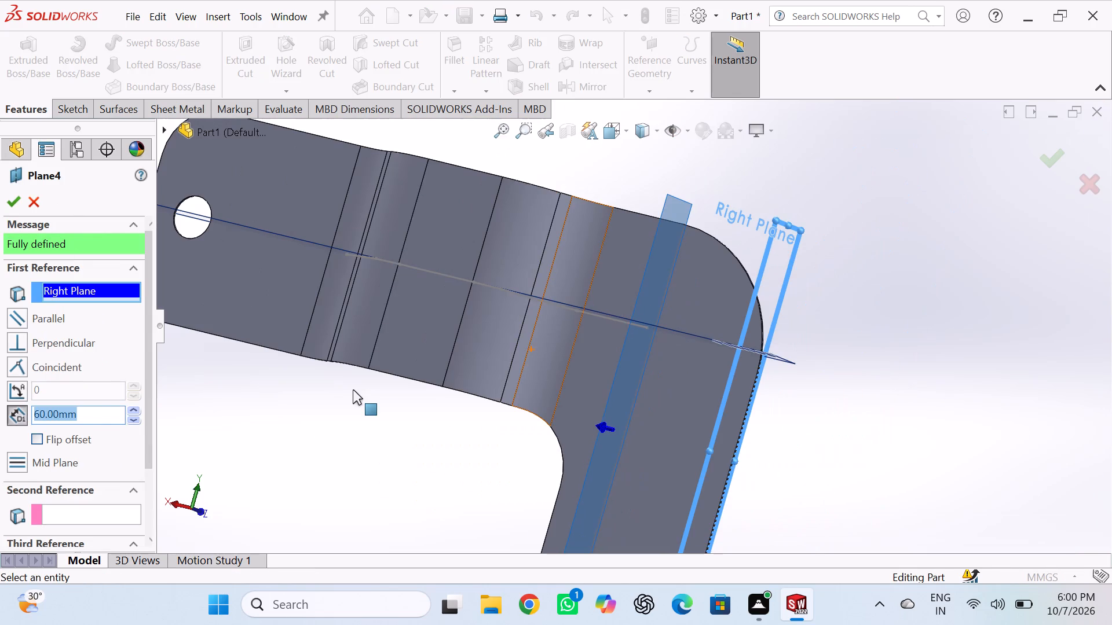
click(134, 407)
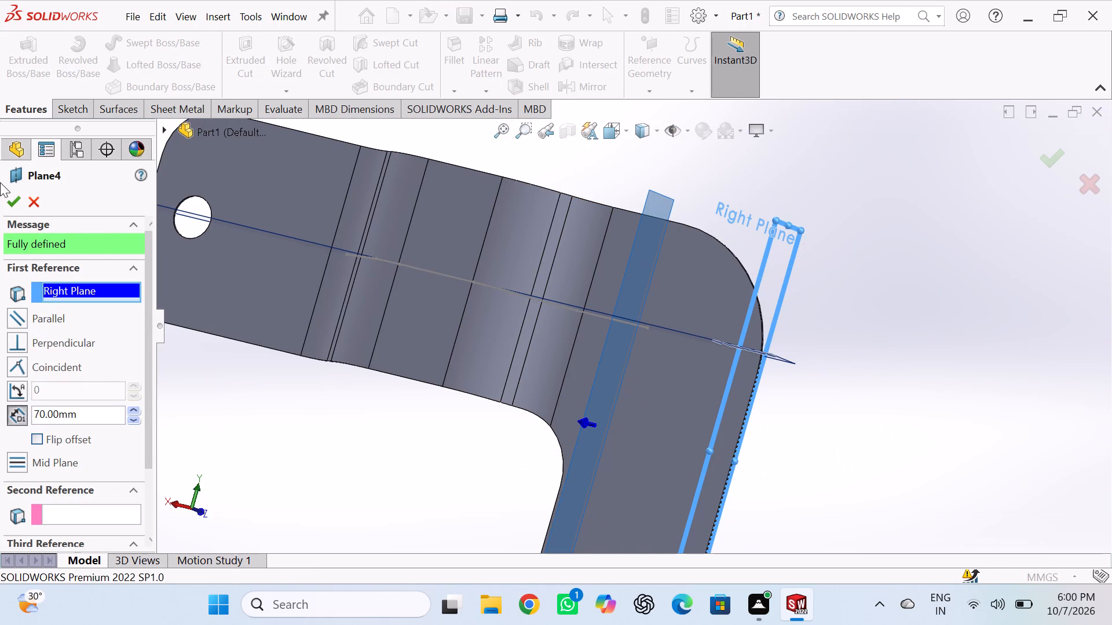
click(12, 204)
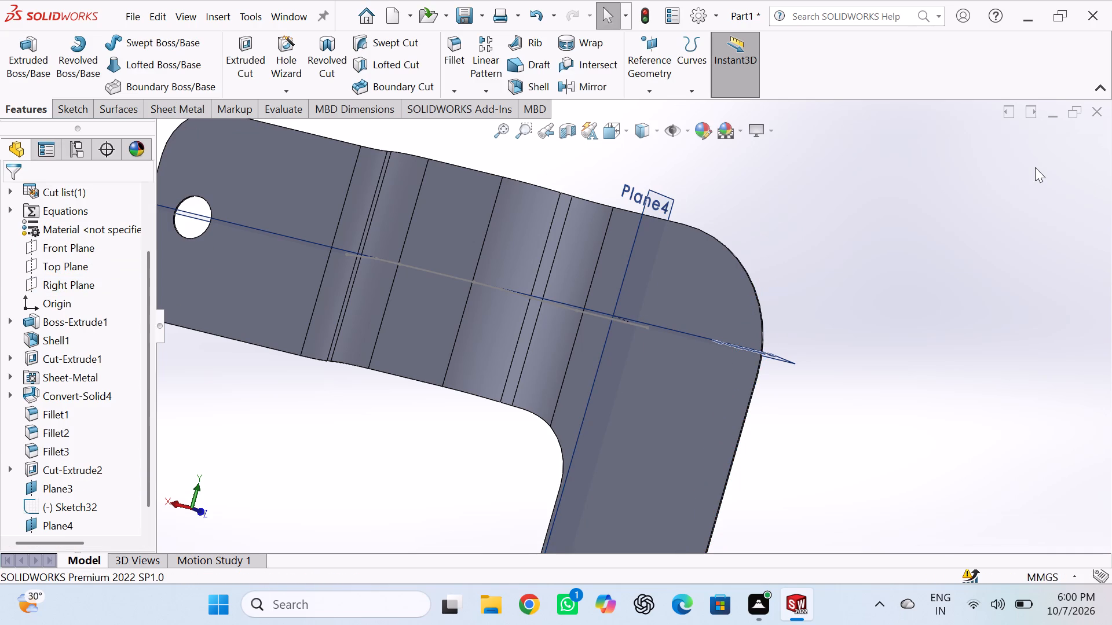
Open a sketch on the plane offset from the Right Plane and draw a circle about 13.5 mm in diameter, centred on Plane3's line.
right_click(58, 522)
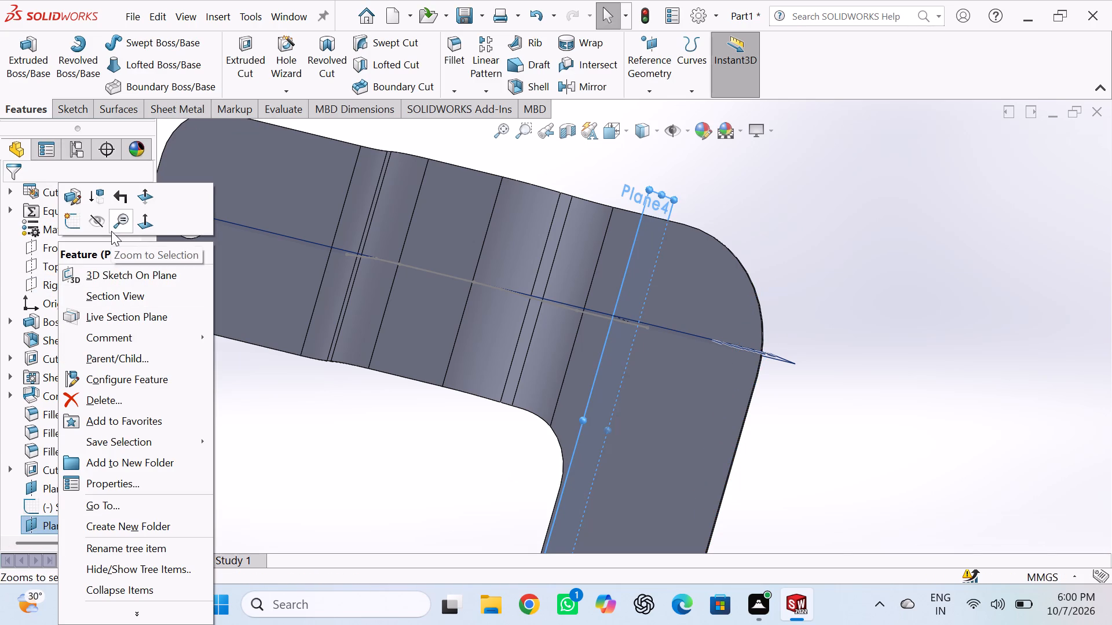
click(64, 219)
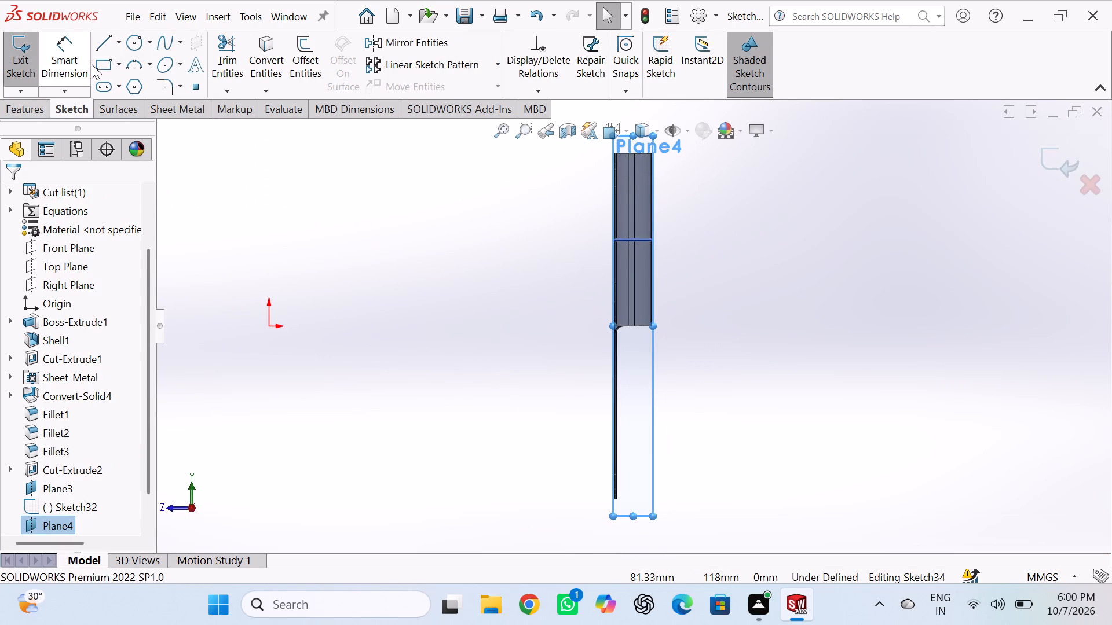
click(132, 43)
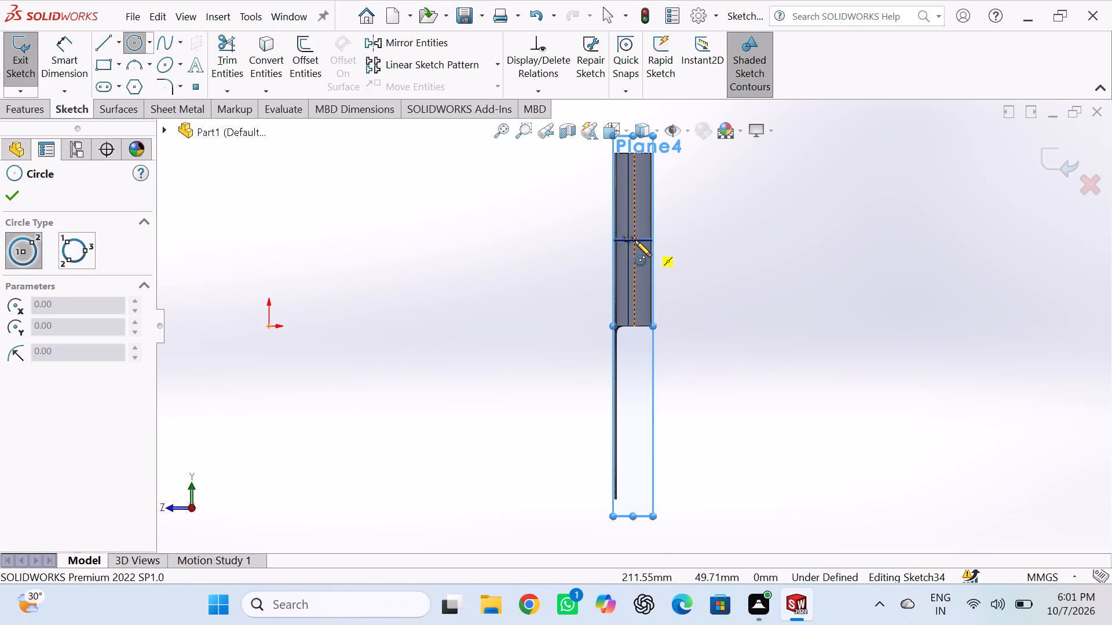
click(635, 240)
click(640, 250)
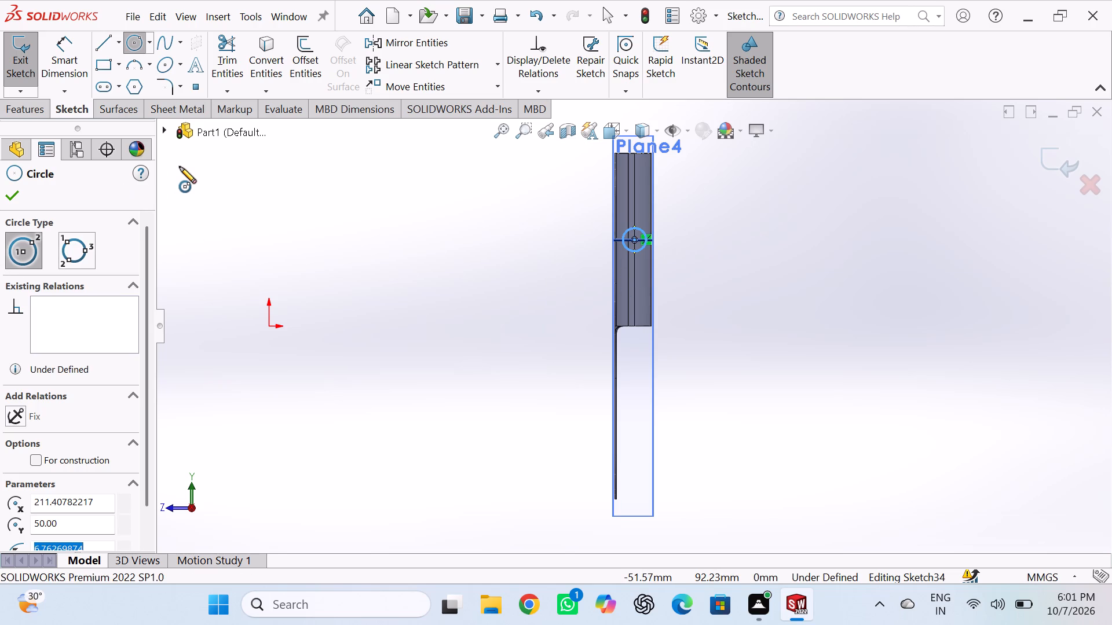
Dimension the circle's diameter as 20 mm.
click(67, 59)
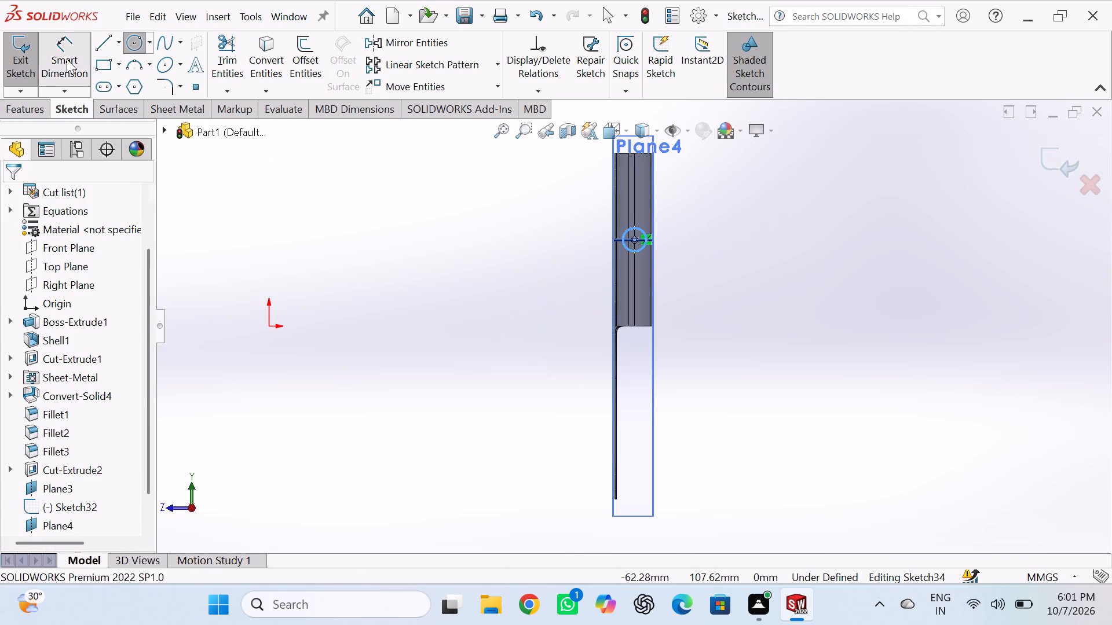
click(636, 251)
click(558, 266)
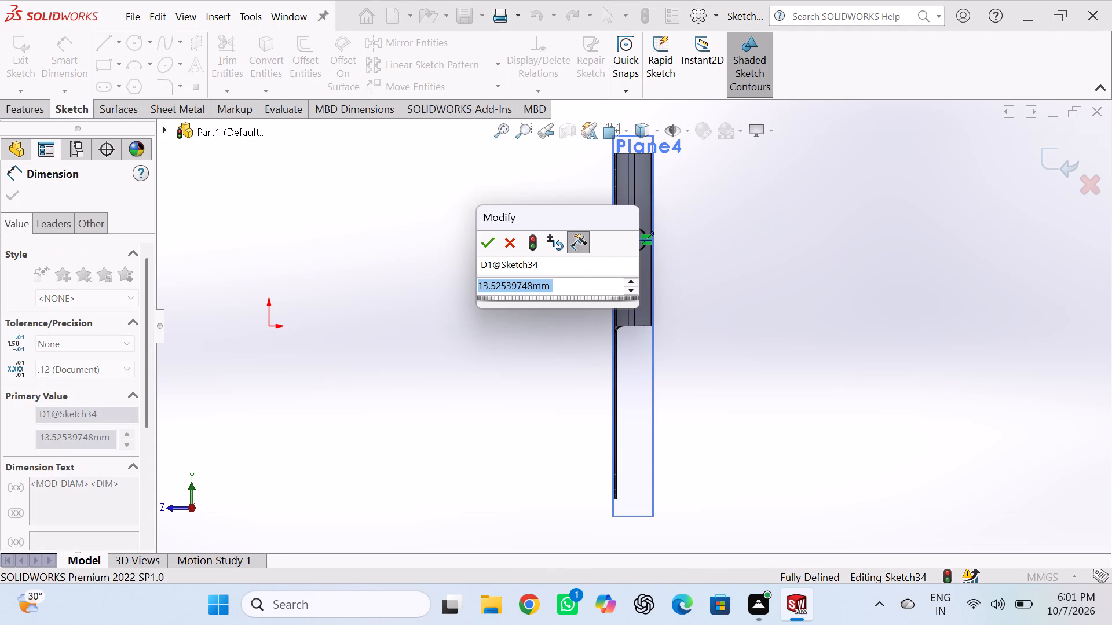
key(2)
key(0)
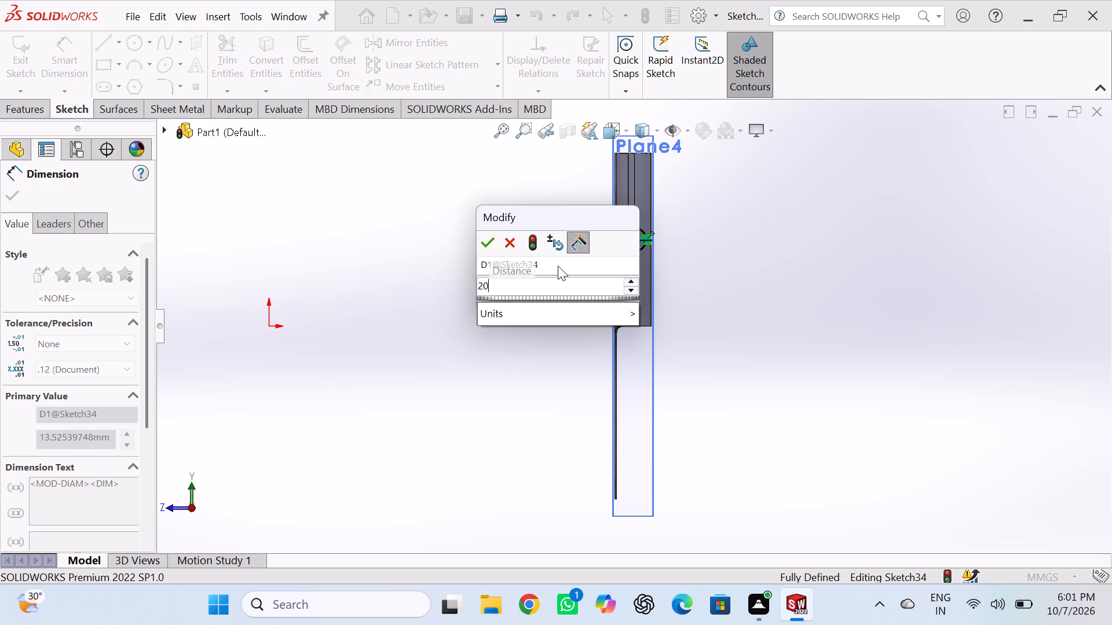
key(Return)
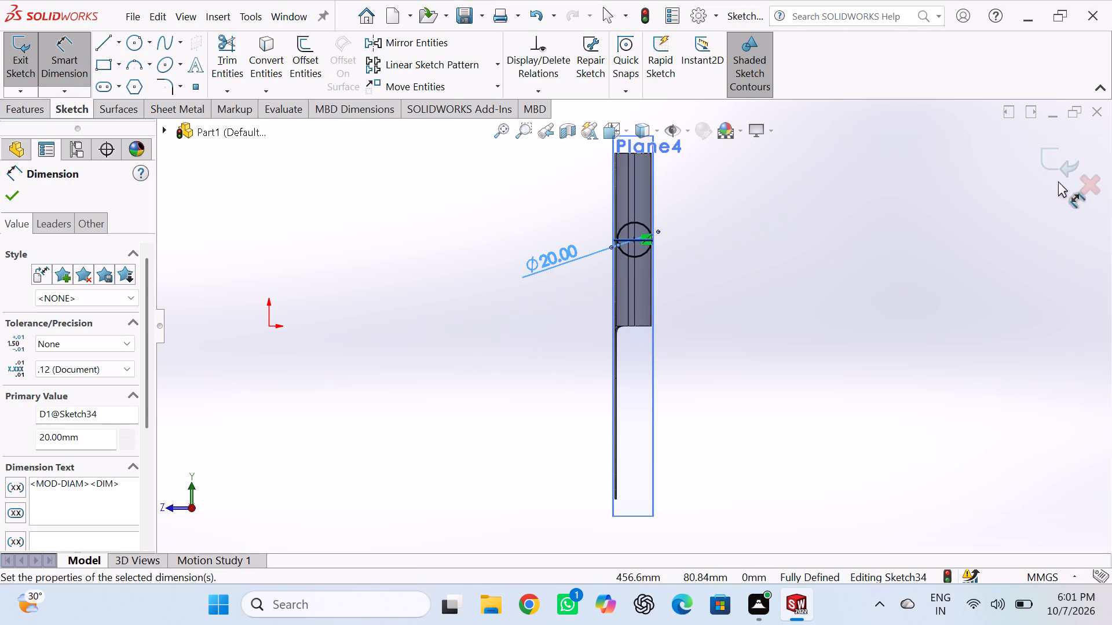
click(10, 193)
Examine the circle's position relative to the path and the bent part from several angles, and exit the sketch.
middle_click(957, 370)
middle_drag(939, 370, 881, 370)
middle_drag(988, 372, 943, 373)
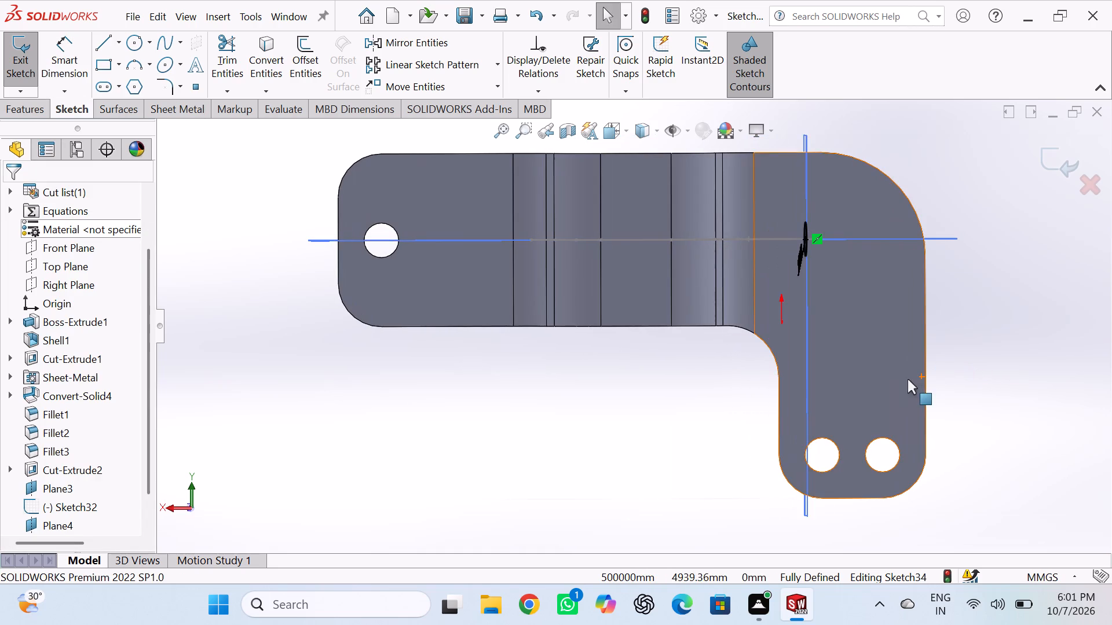
middle_drag(1032, 361, 978, 371)
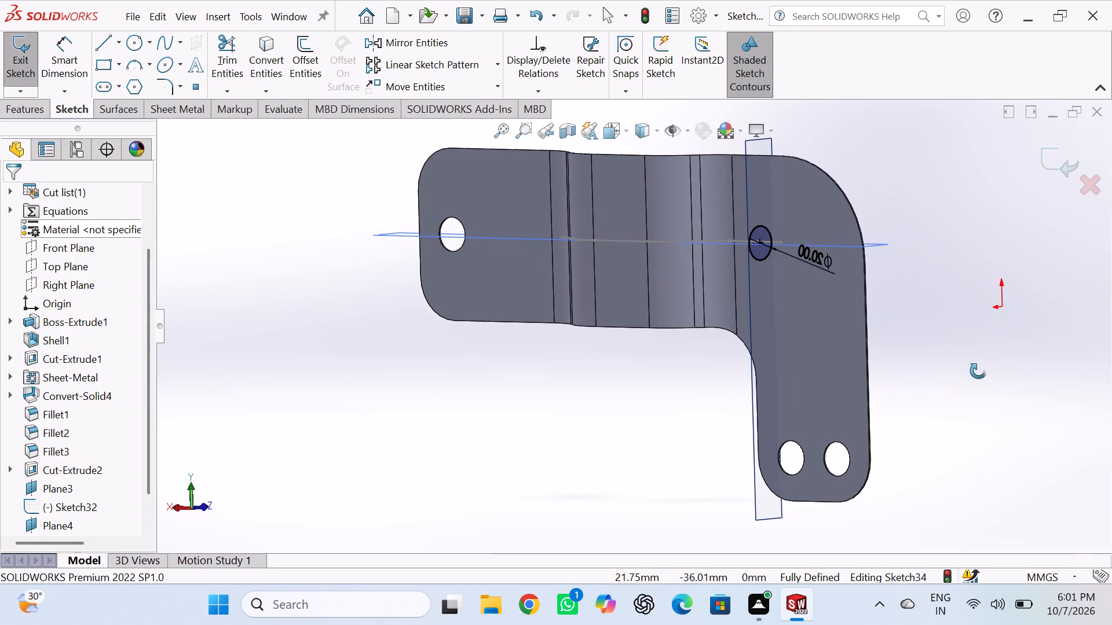
middle_drag(978, 371, 979, 371)
middle_drag(976, 421, 975, 336)
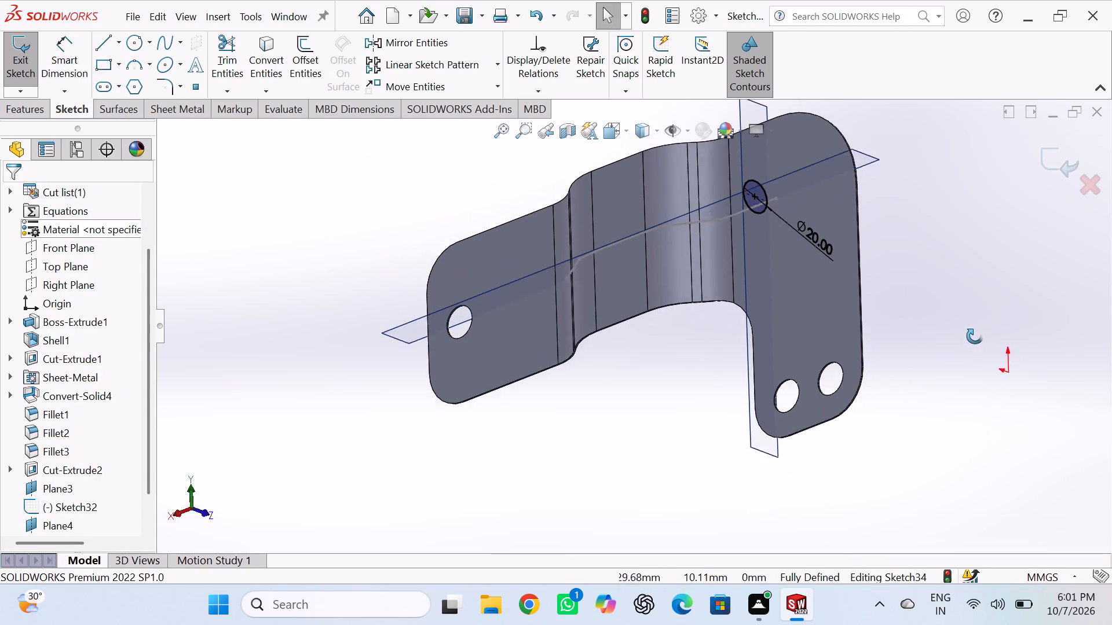
middle_drag(975, 336, 982, 314)
middle_drag(975, 347, 997, 240)
middle_drag(915, 481, 942, 406)
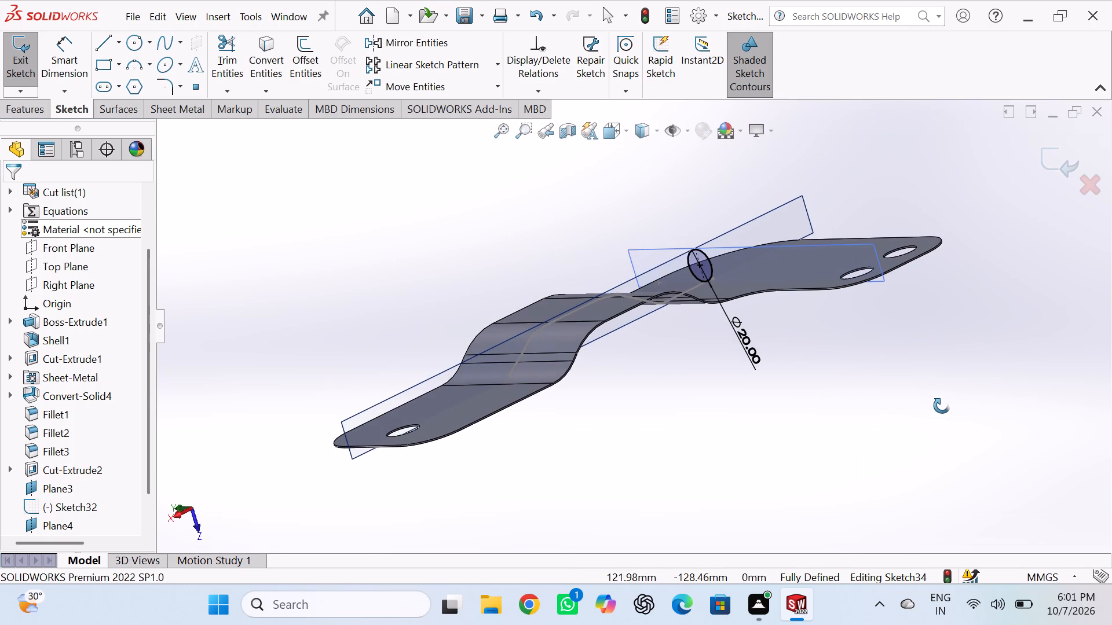
middle_drag(942, 406, 934, 432)
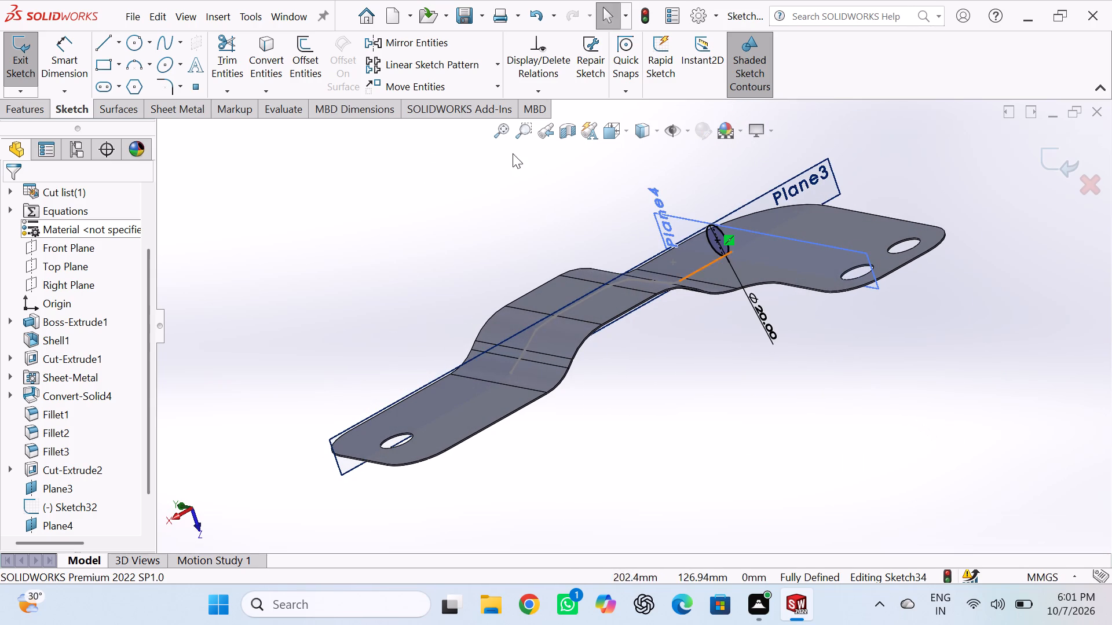
click(1054, 165)
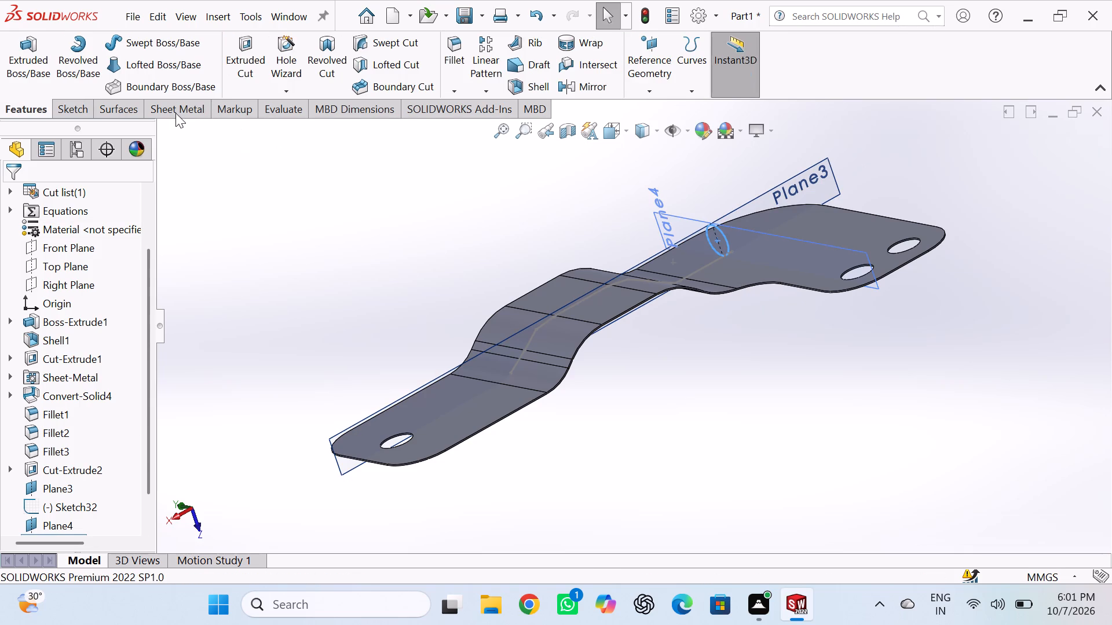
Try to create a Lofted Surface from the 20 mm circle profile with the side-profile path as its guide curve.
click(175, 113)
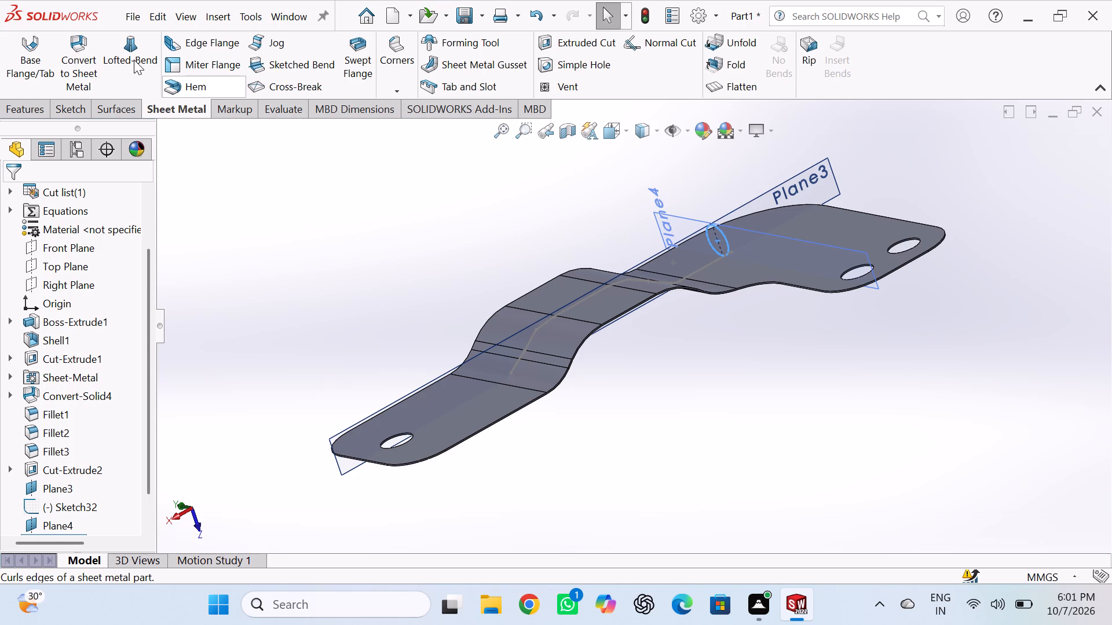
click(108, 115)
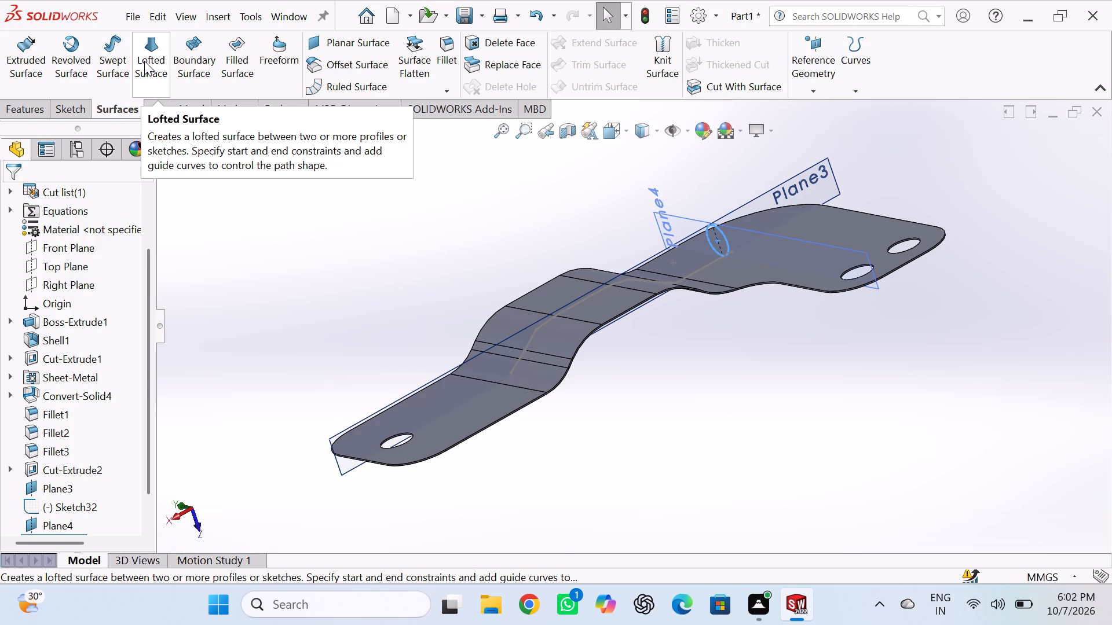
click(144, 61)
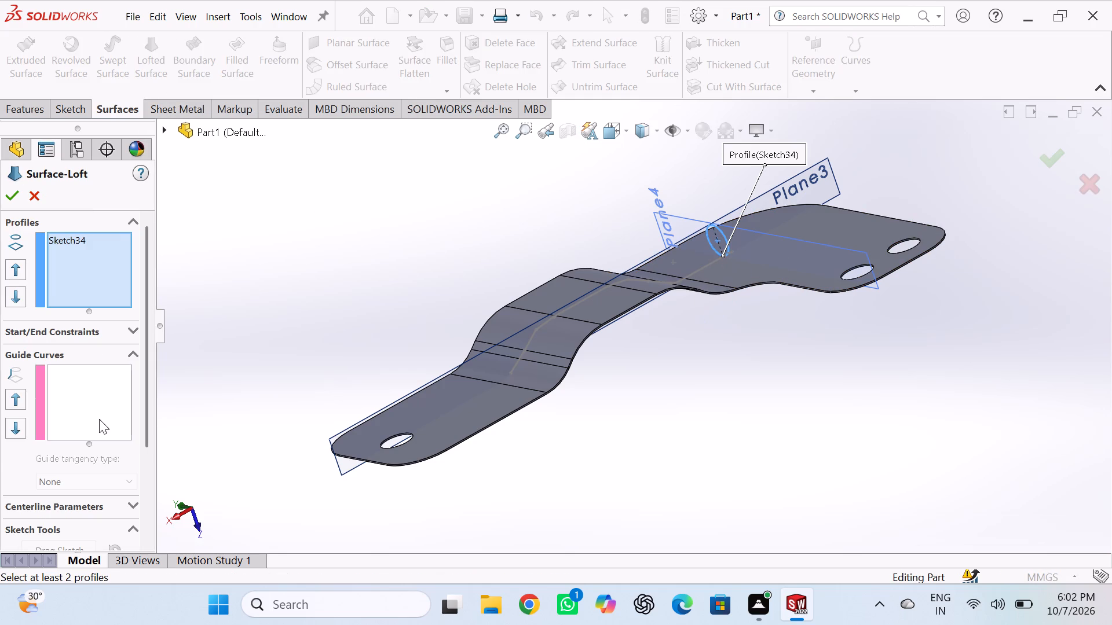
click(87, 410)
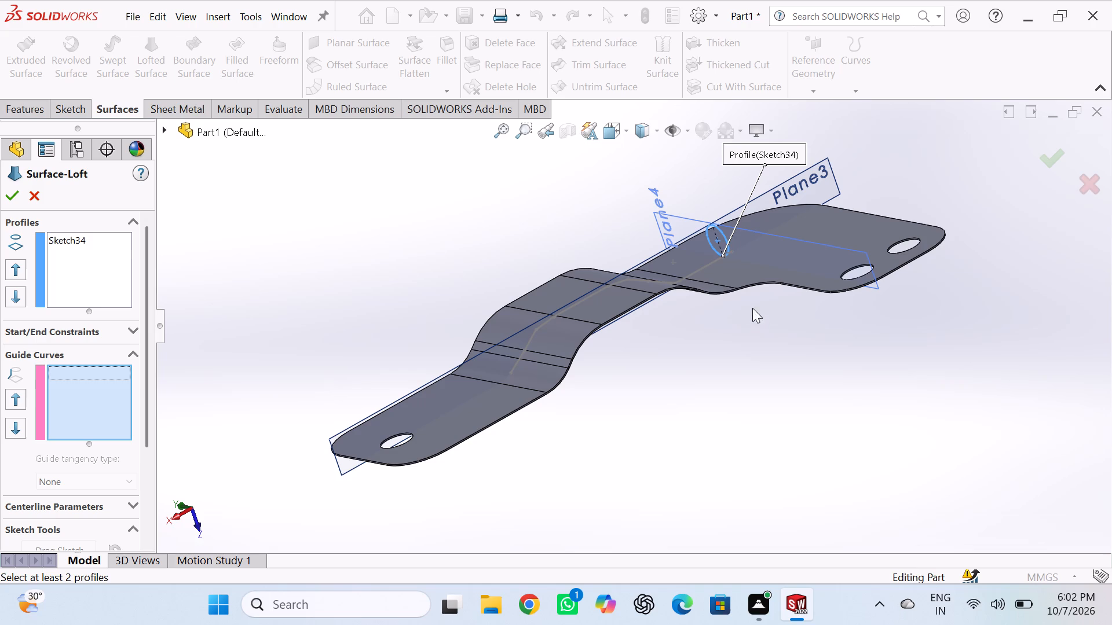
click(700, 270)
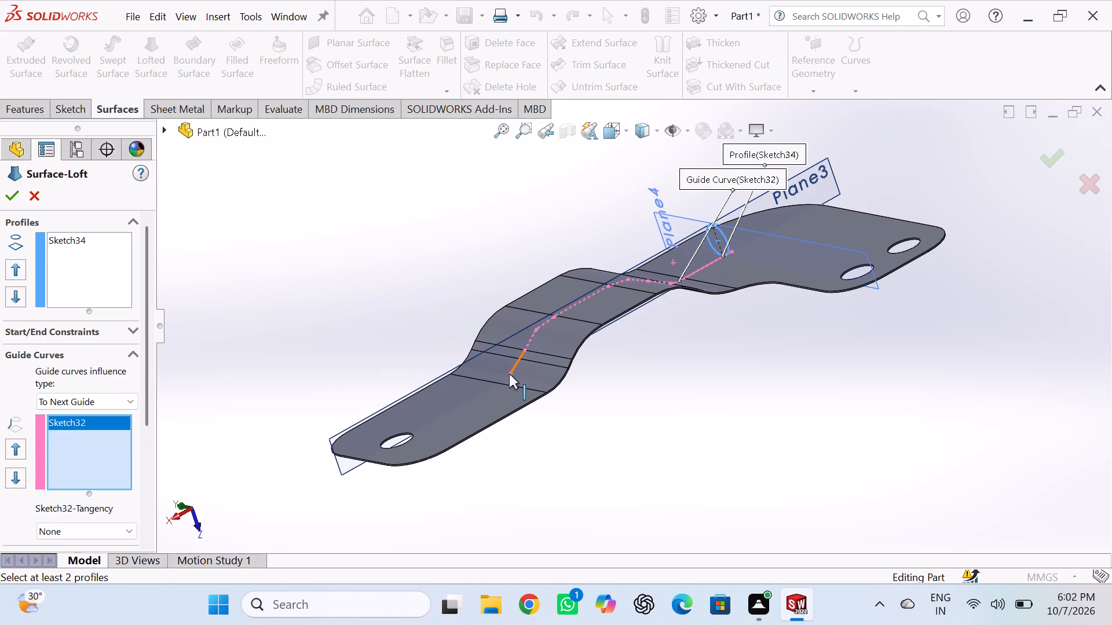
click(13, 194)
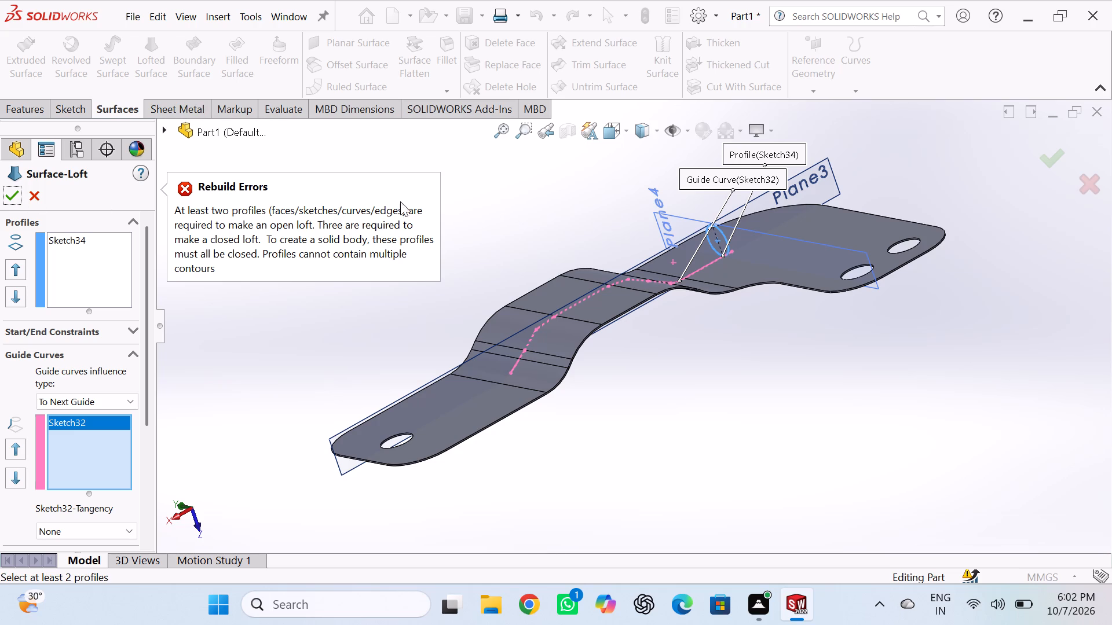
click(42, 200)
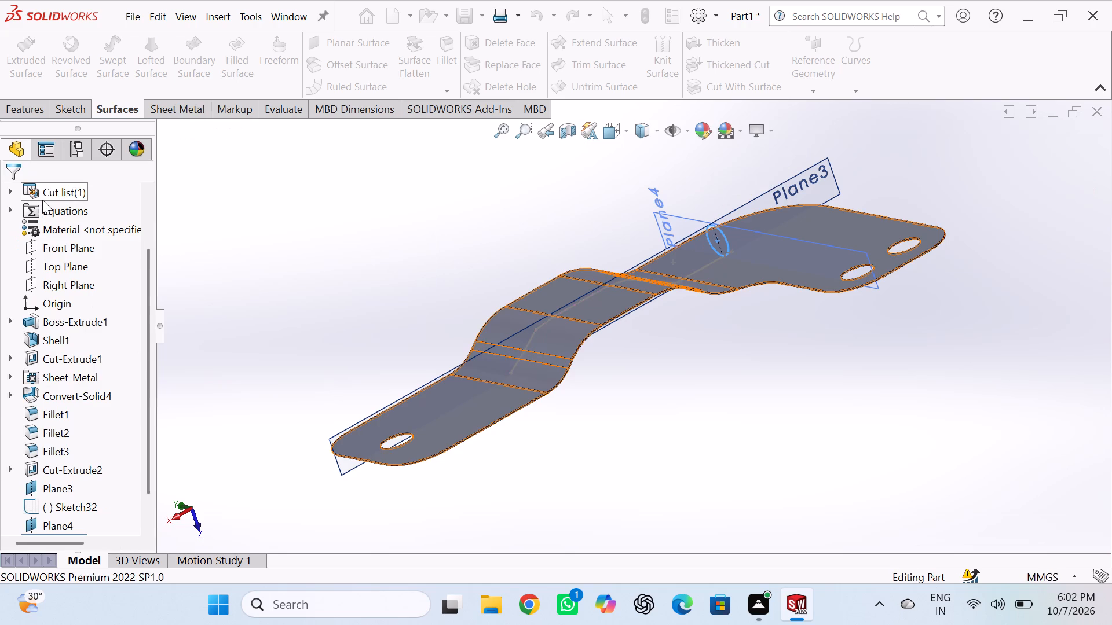
Measure the distance between the side-profile path's end point and the circle's centre, and clear the selection.
double_click(445, 200)
middle_click(456, 207)
middle_drag(456, 207, 449, 233)
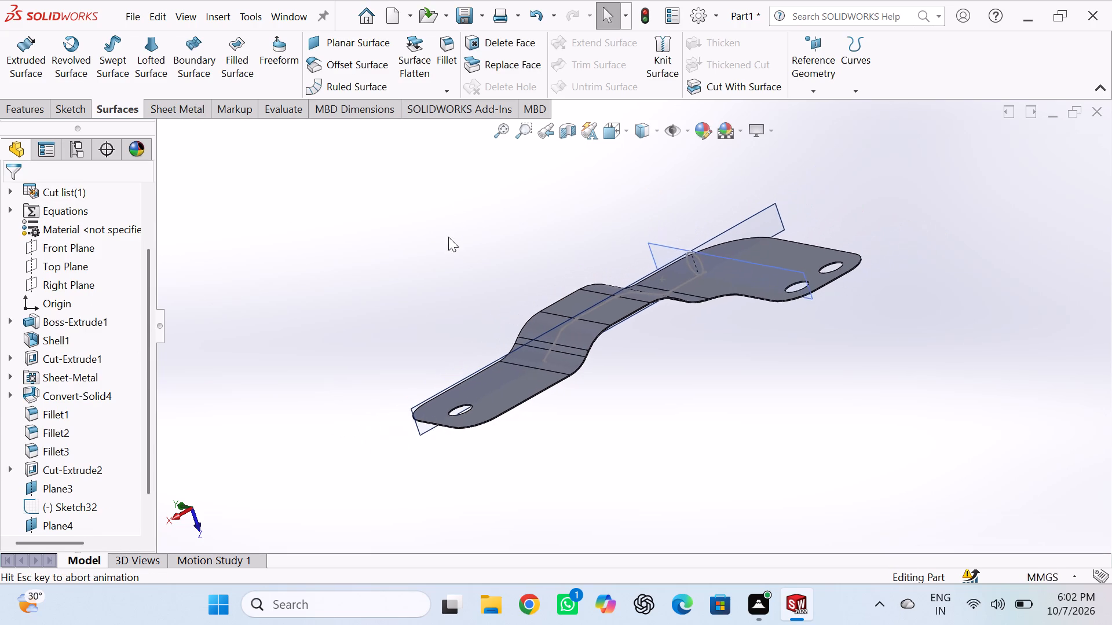
scroll(759, 275, down, 9)
scroll(661, 278, down, 4)
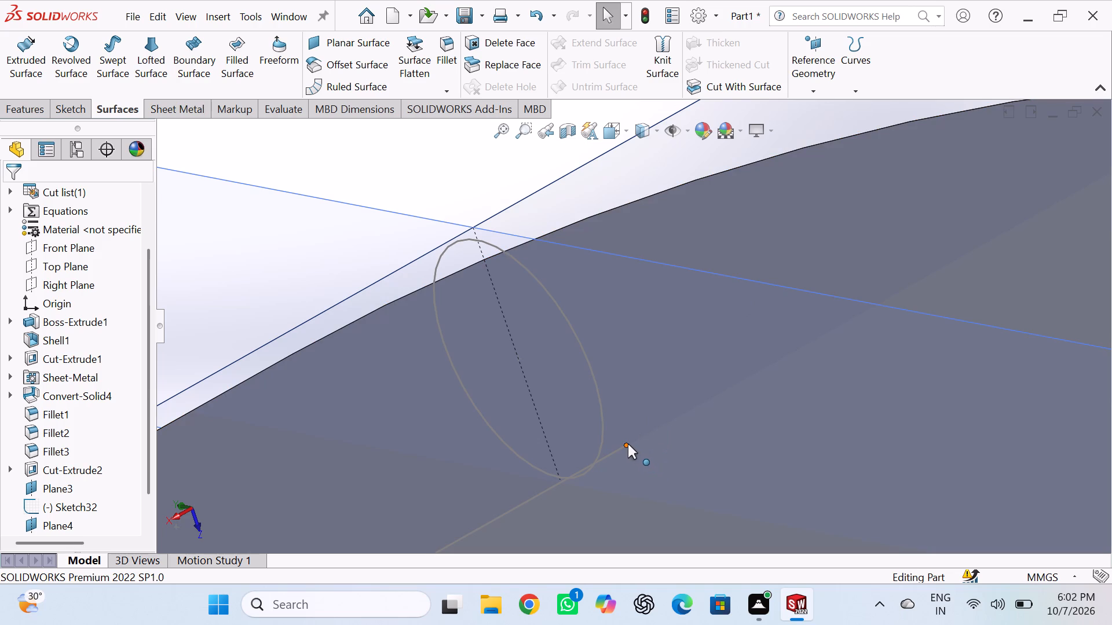
click(628, 444)
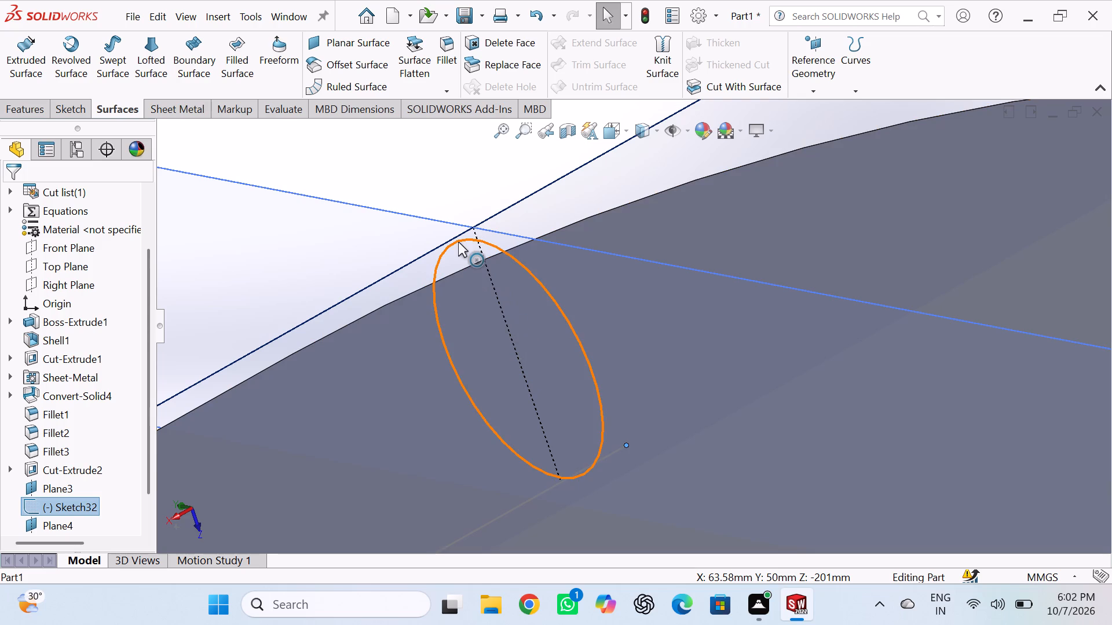
ctrl+click(517, 359)
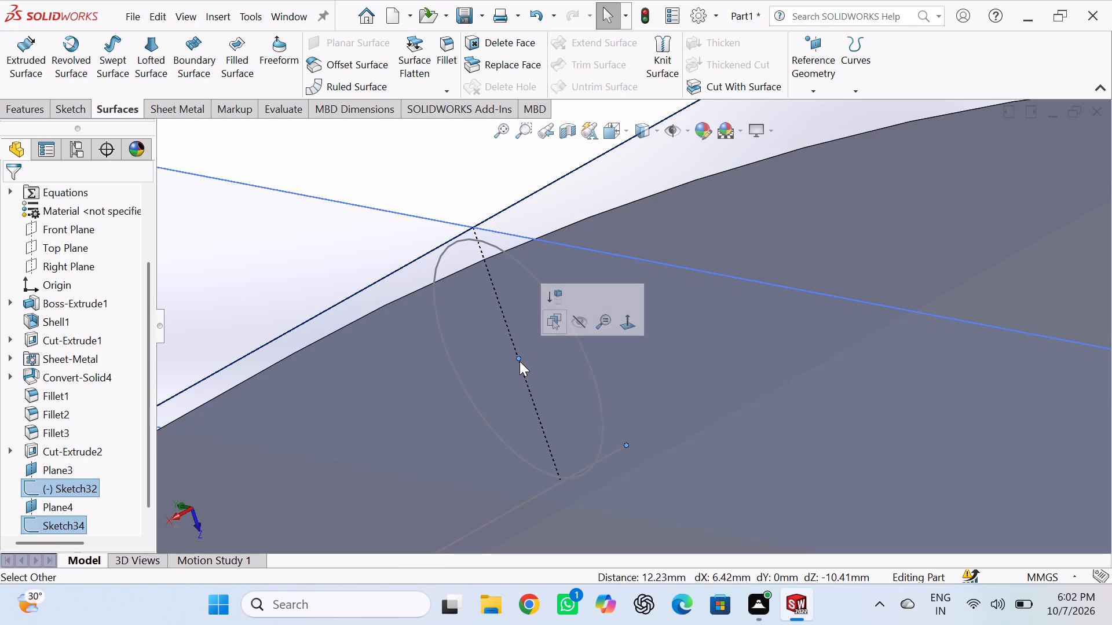
key(Escape)
key(Escape)
key(Escape)
key(Escape)
key(Escape)
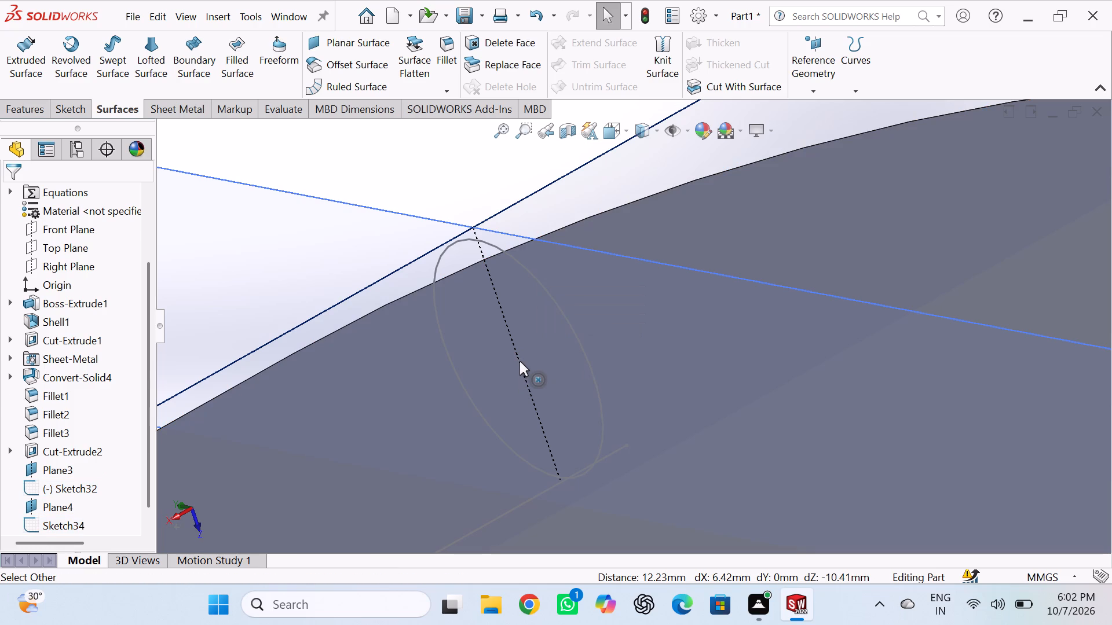
key(Escape)
key(Escape)
key(Escape)
click(319, 222)
Recheck the distance from the path's end point to the circle's centre, and examine the circle's position normal to its plane and from other angles.
scroll(319, 222, up, 6)
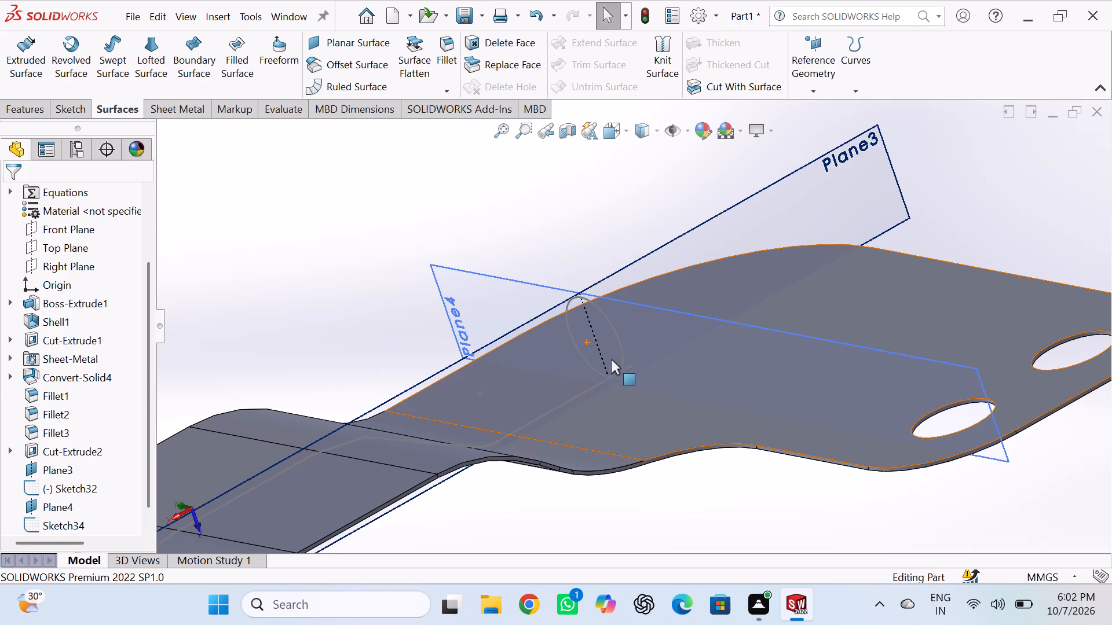
click(631, 365)
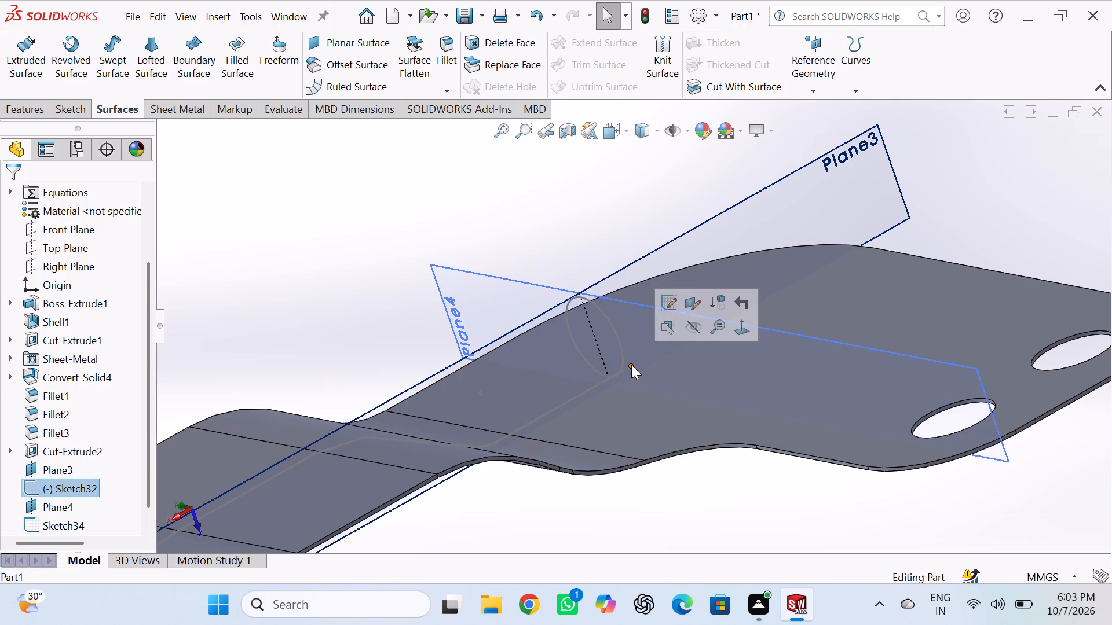
ctrl+click(594, 336)
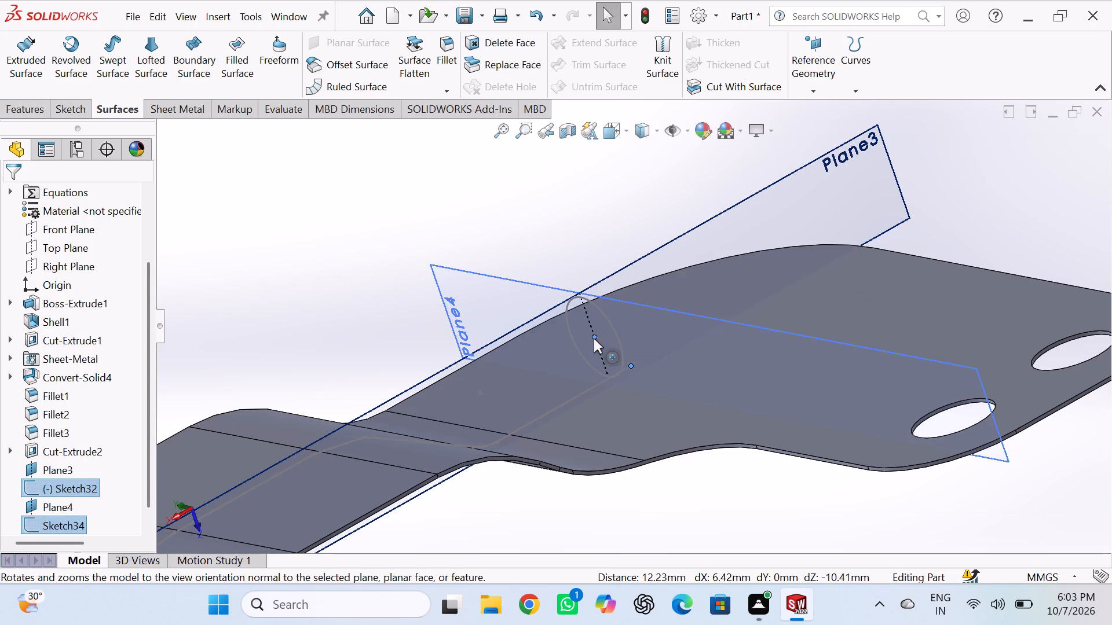
right_click(405, 225)
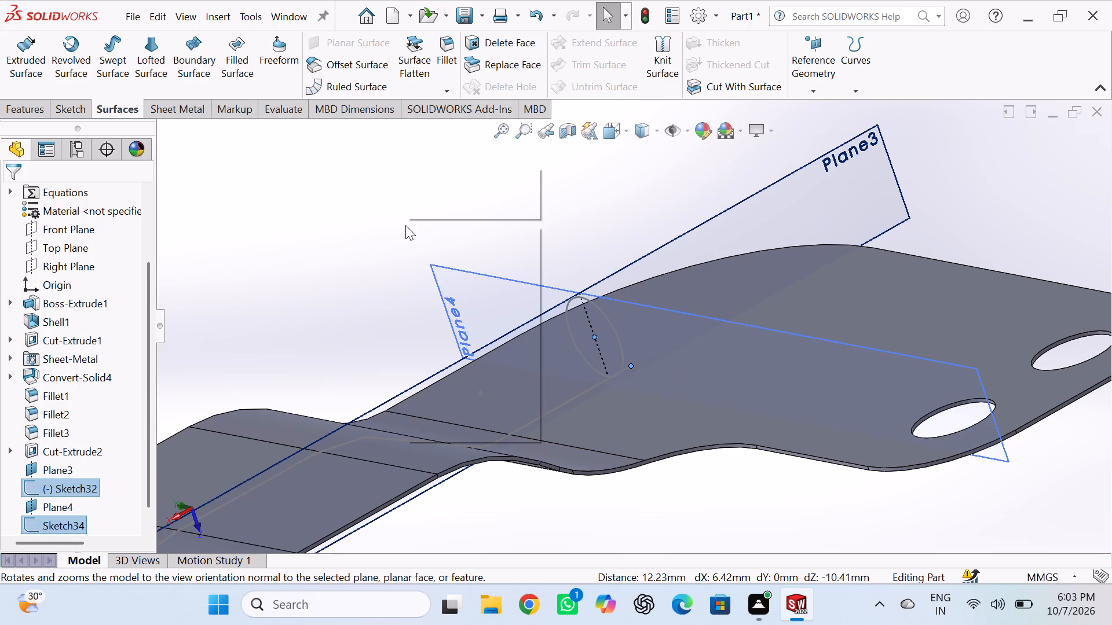
click(488, 207)
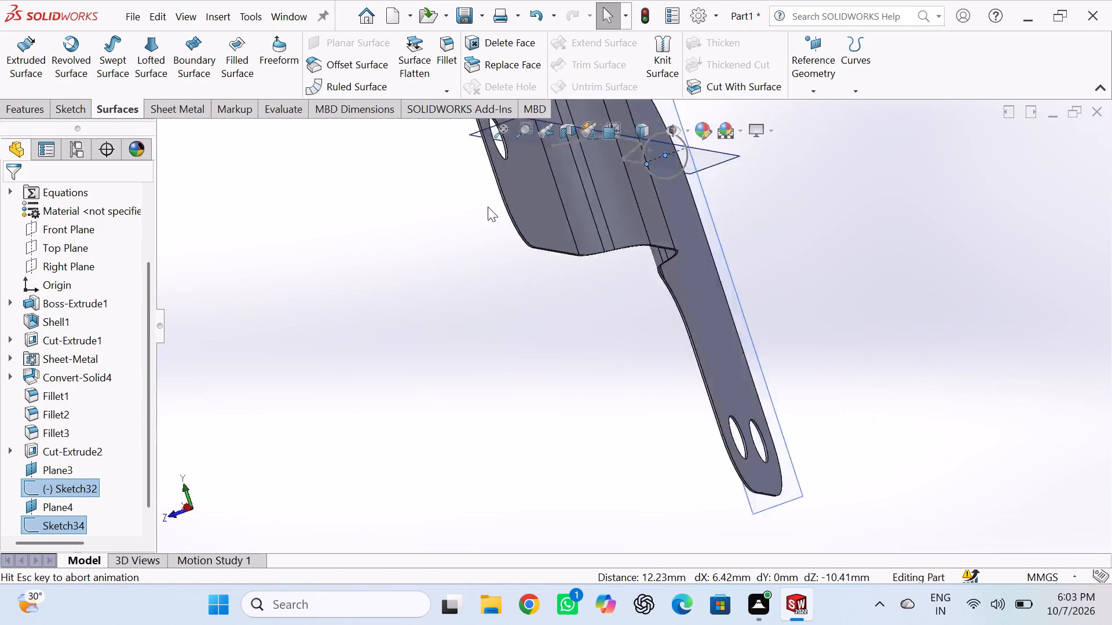
scroll(560, 251, up, 5)
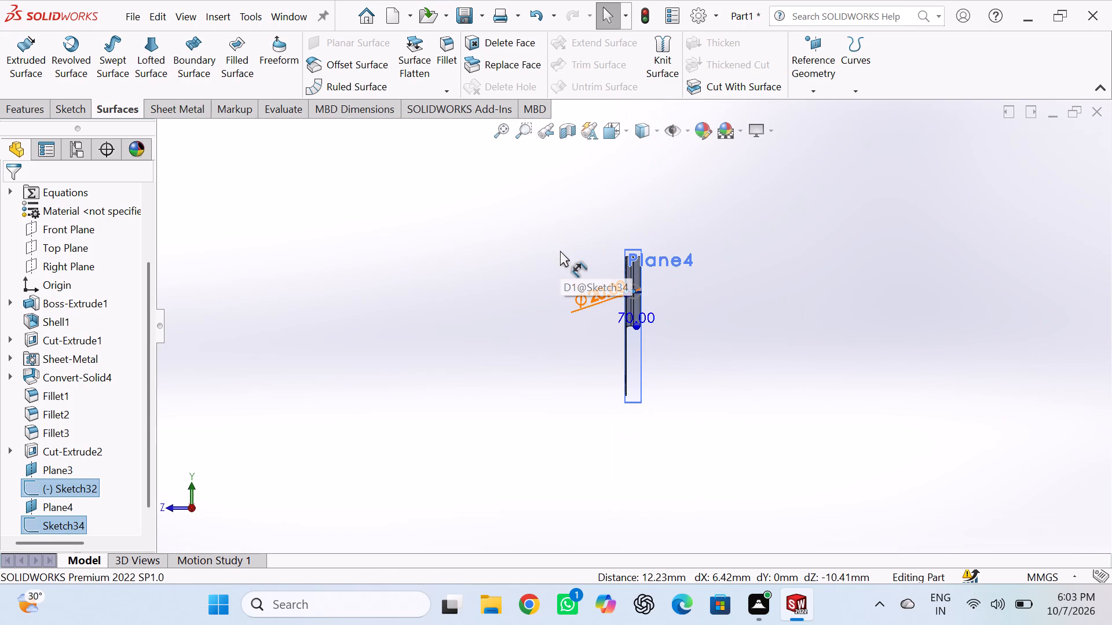
middle_drag(560, 251, 422, 248)
scroll(798, 309, down, 2)
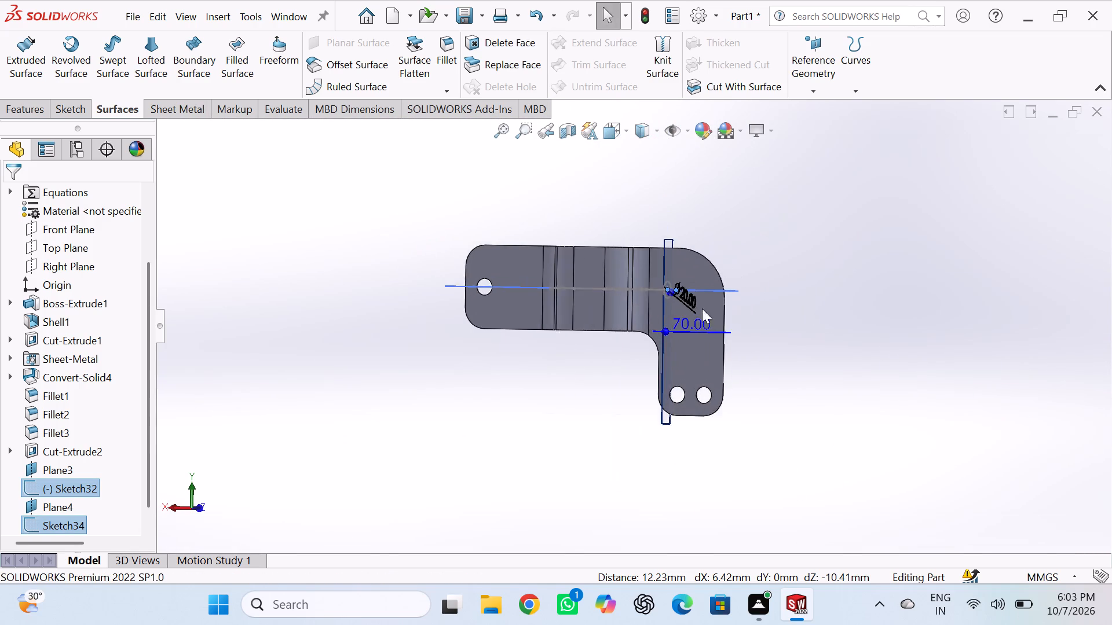
scroll(702, 308, down, 2)
scroll(625, 308, down, 5)
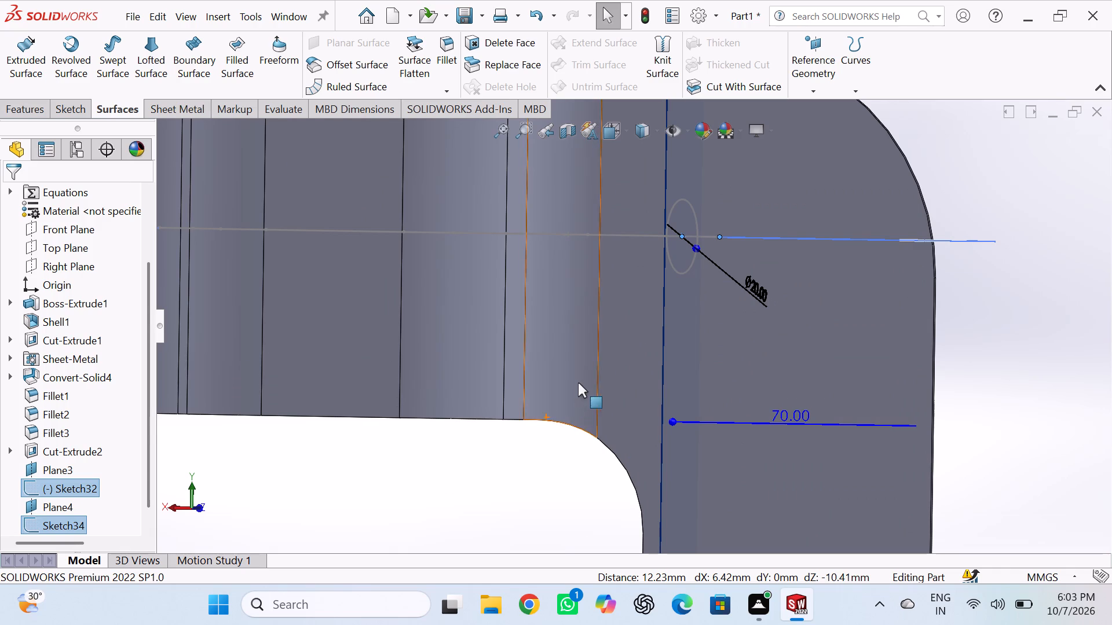
middle_drag(457, 481, 517, 417)
middle_click(522, 410)
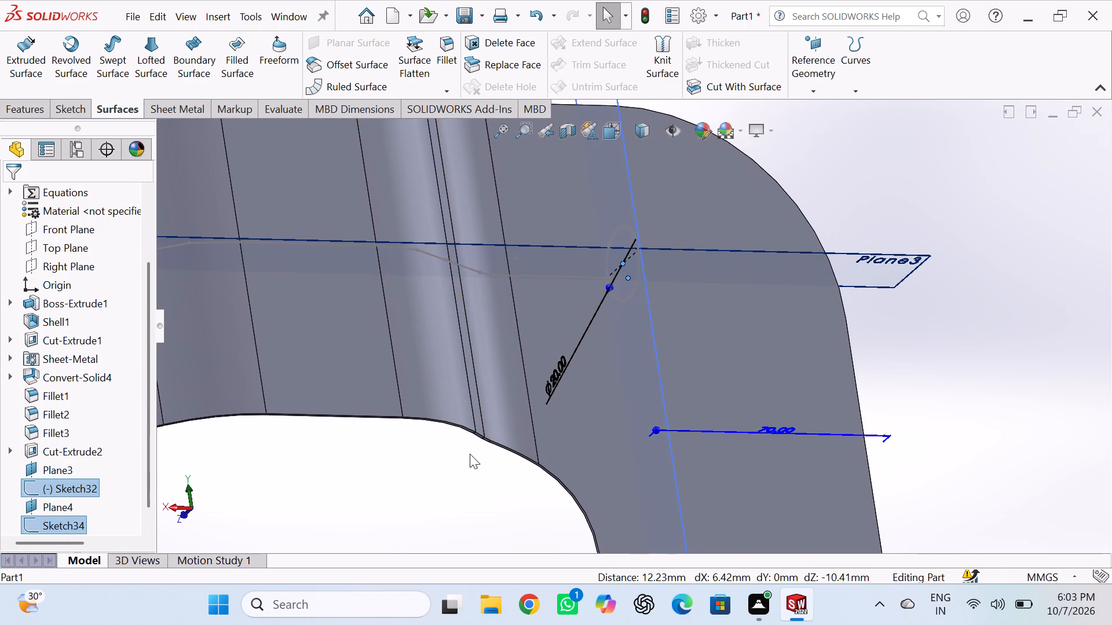
middle_drag(470, 454, 499, 430)
scroll(587, 300, down, 8)
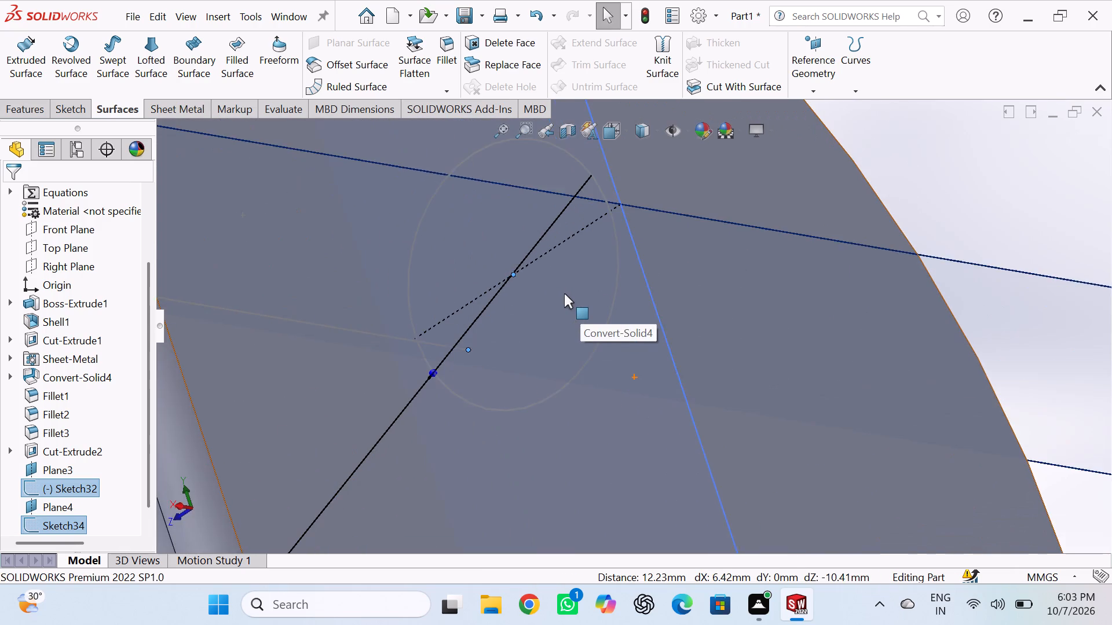
Undo the circle sketch, its offset plane, the side-profile path sketch and Plane3, going back to the part with its three holes cut.
key(ctrl+z)
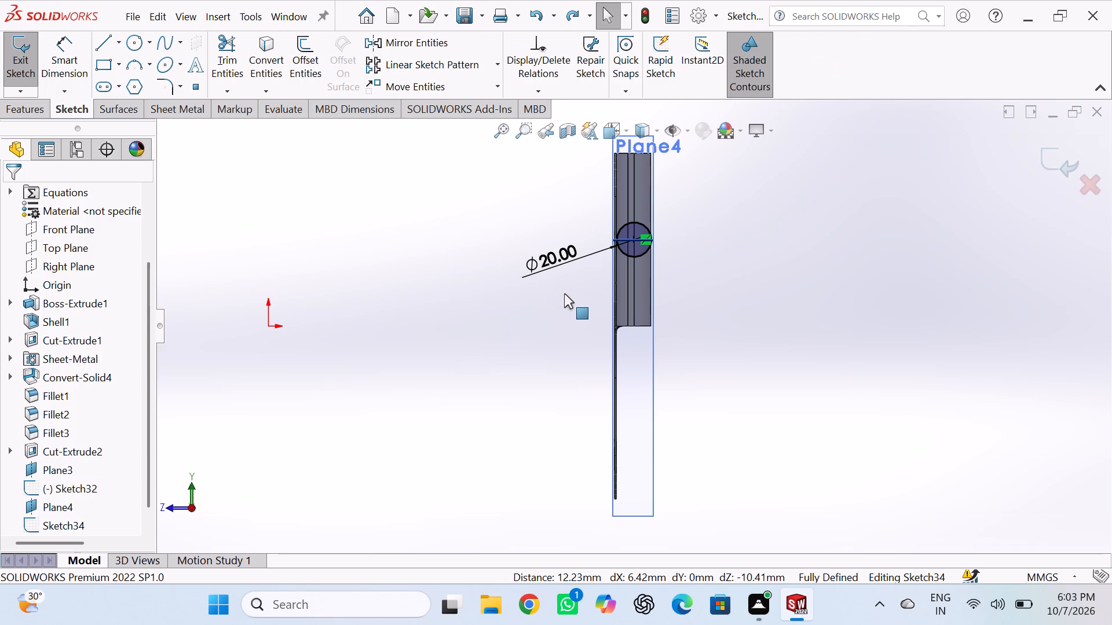
key(ctrl+z)
key(ctrl+z)
key(ctrl+z)
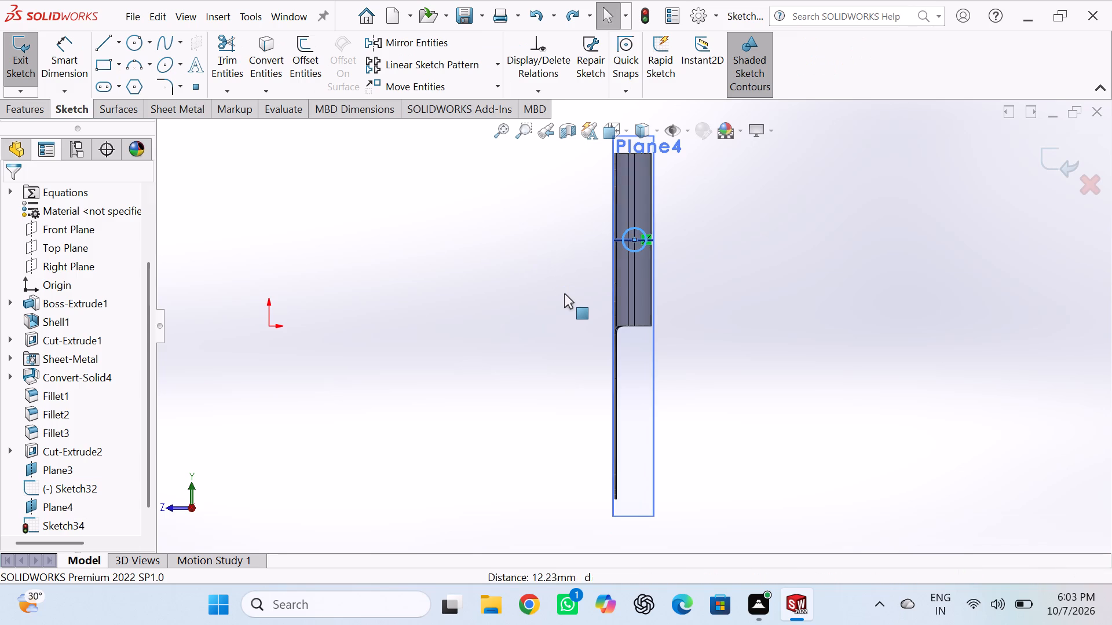
key(ctrl+z)
key(ctrl+z)
key(ctrl+z)
key(ctrl+z)
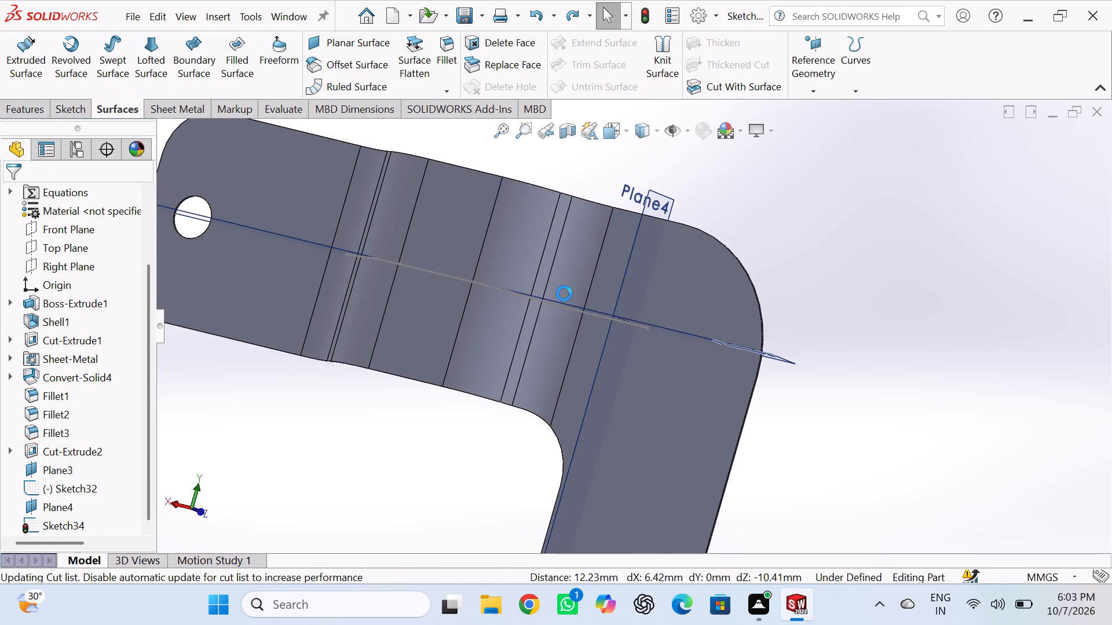
key(ctrl+z)
key(ctrl+z)
key(ctrl+z)
key(ctrl+z)
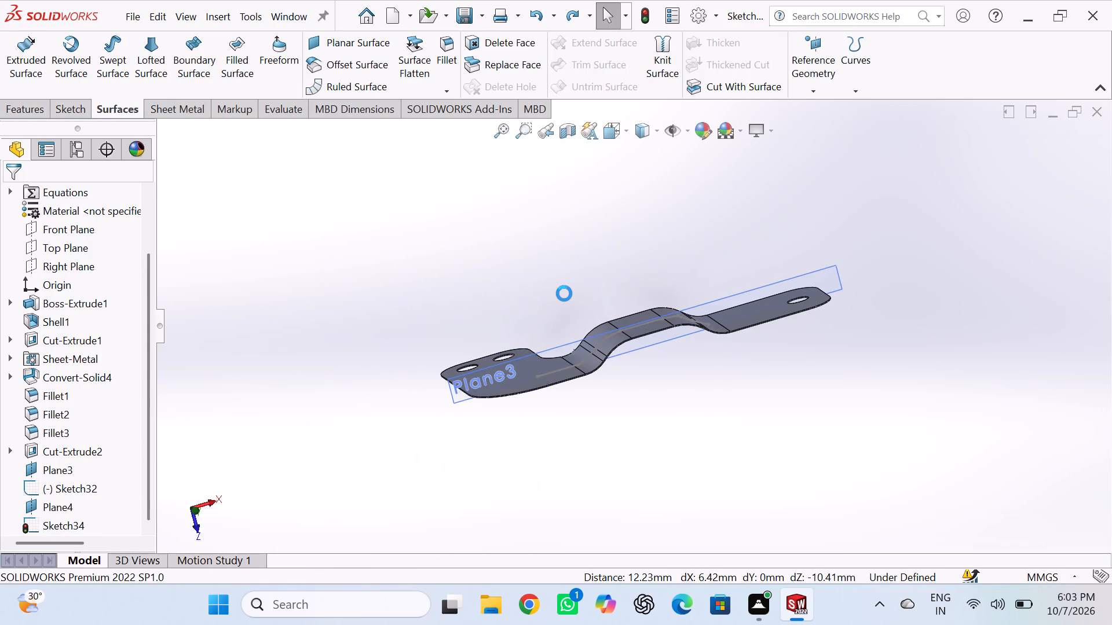
key(ctrl+z)
key(ctrl+z)
key(ctrl+z)
key(ctrl+z)
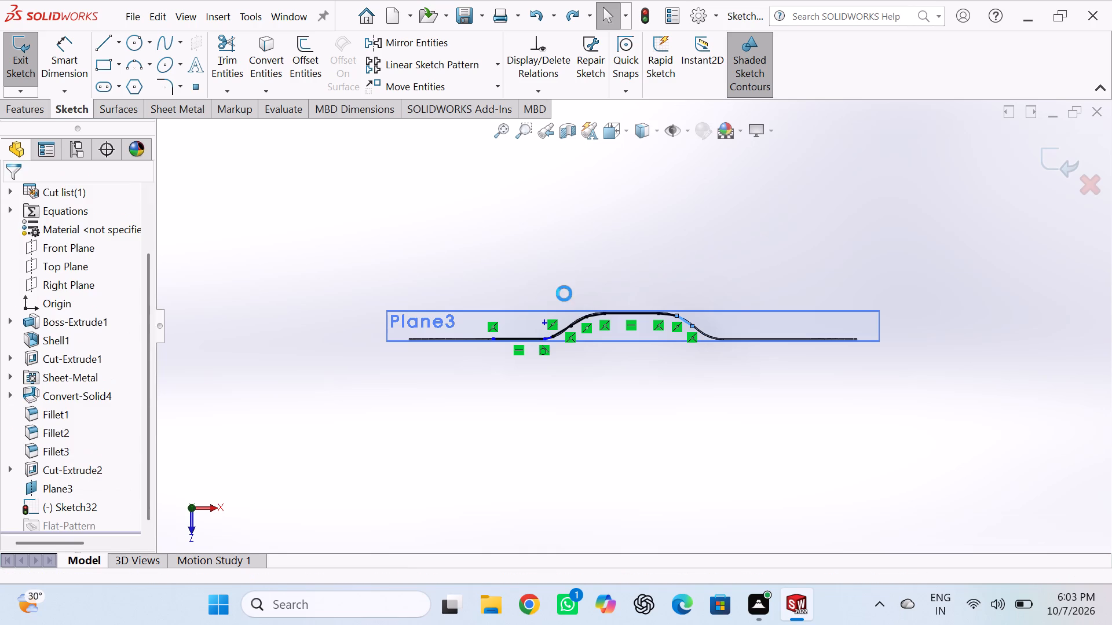
key(ctrl+z)
key(ctrl+z)
key(ctrl+z)
key(ctrl+z)
key(ctrl+z)
key(ctrl+z)
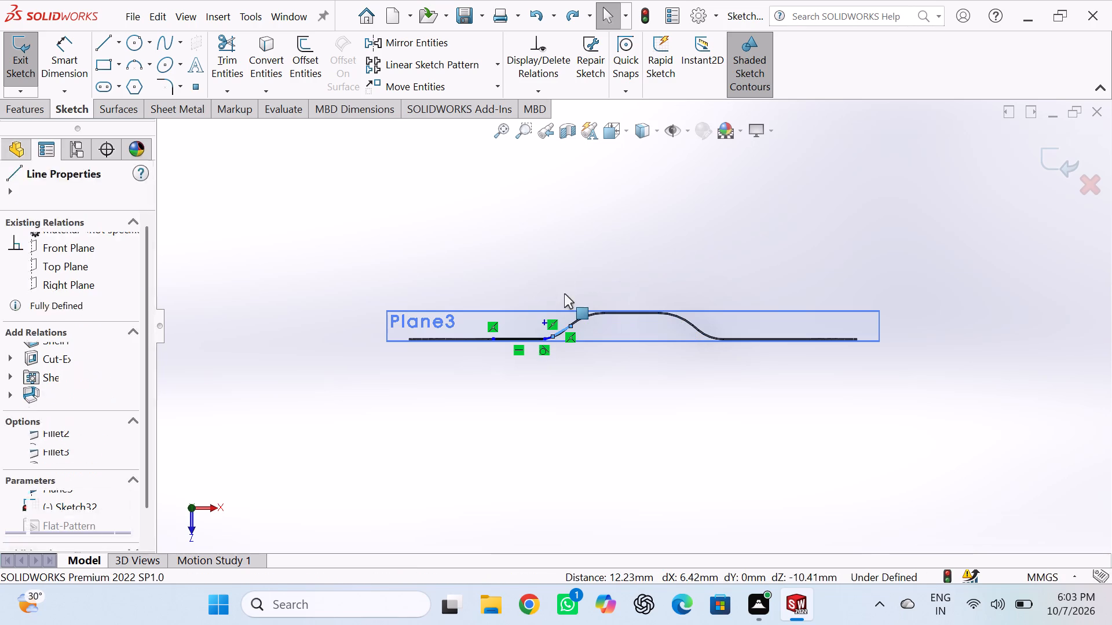
key(ctrl+z)
key(ctrl+z)
key(ctrl+z)
key(ctrl+z)
key(ctrl+z)
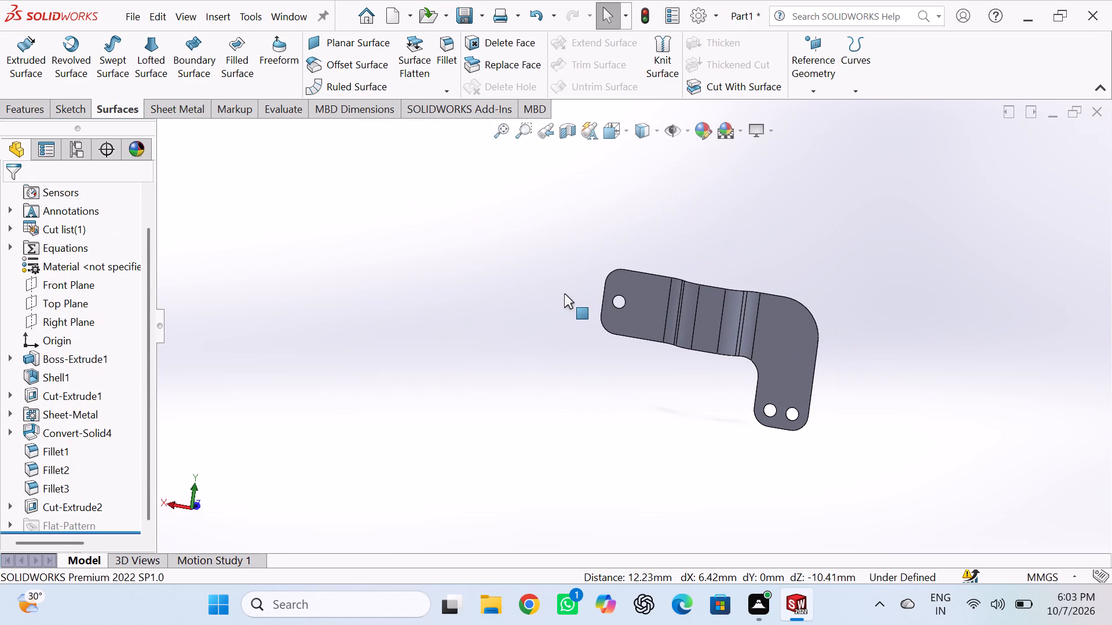
Examine the bent part's stepped profile and its three holes up close and from several angles.
scroll(698, 348, up, 3)
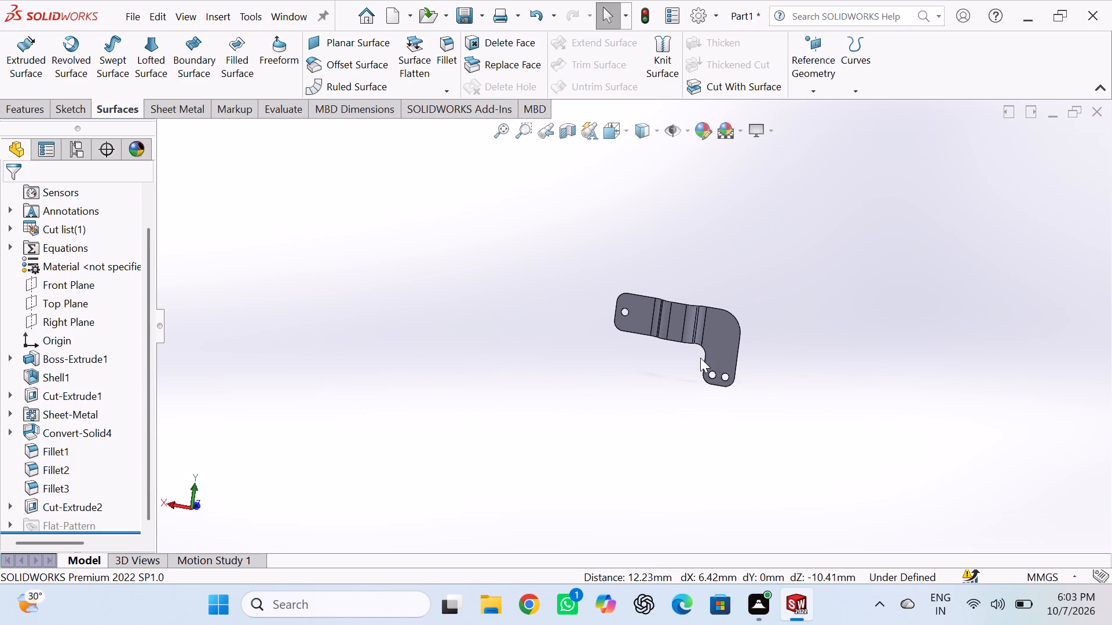
scroll(700, 358, down, 8)
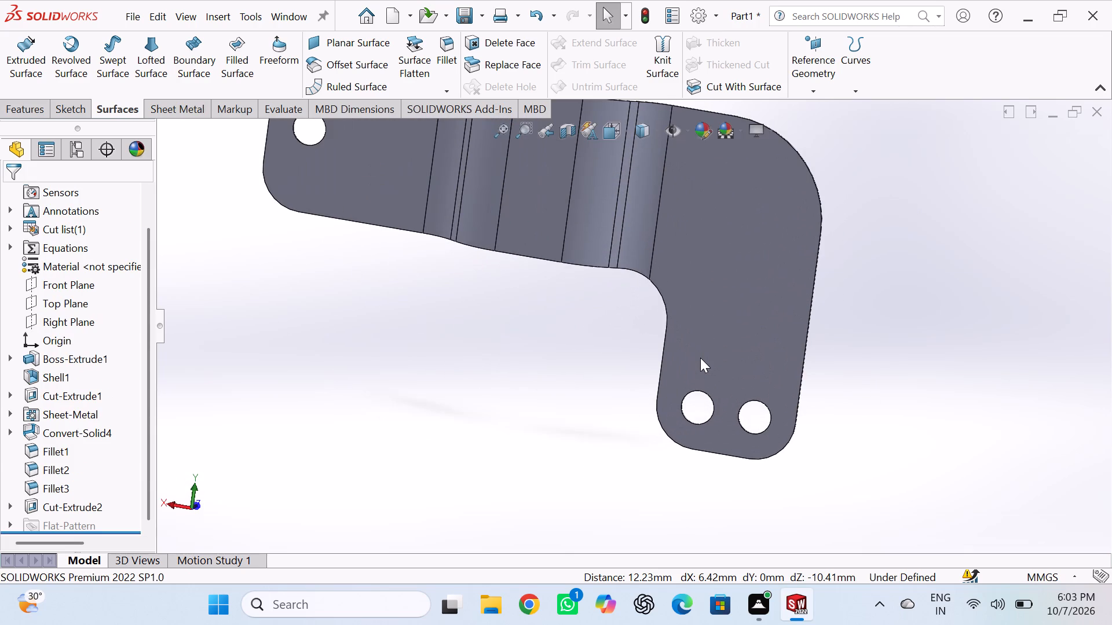
scroll(700, 358, up, 4)
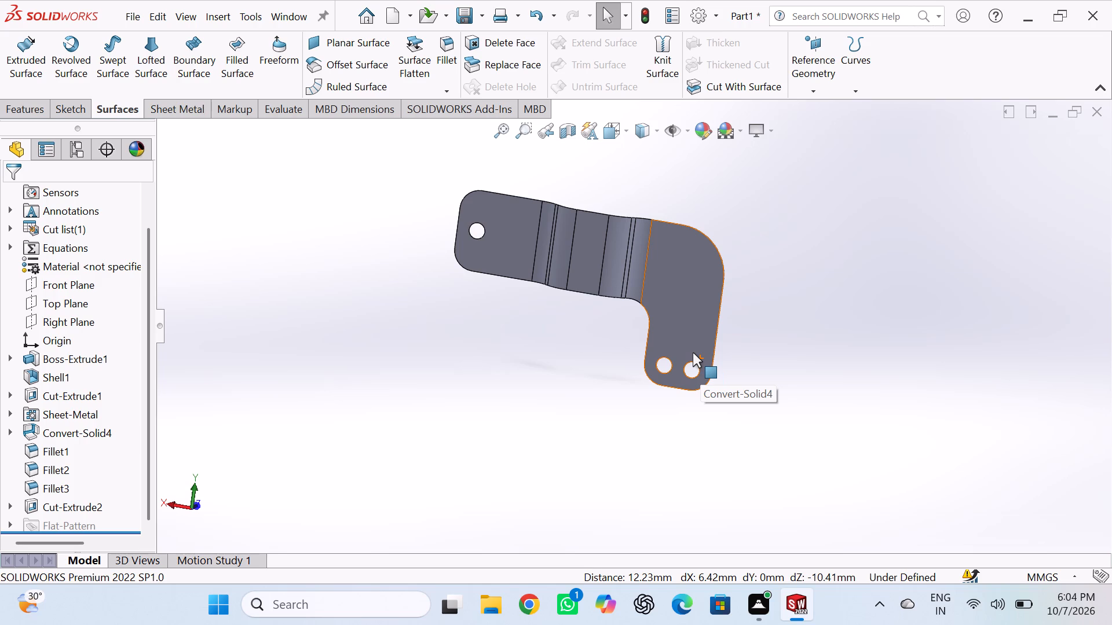
scroll(693, 352, up, 1)
click(552, 343)
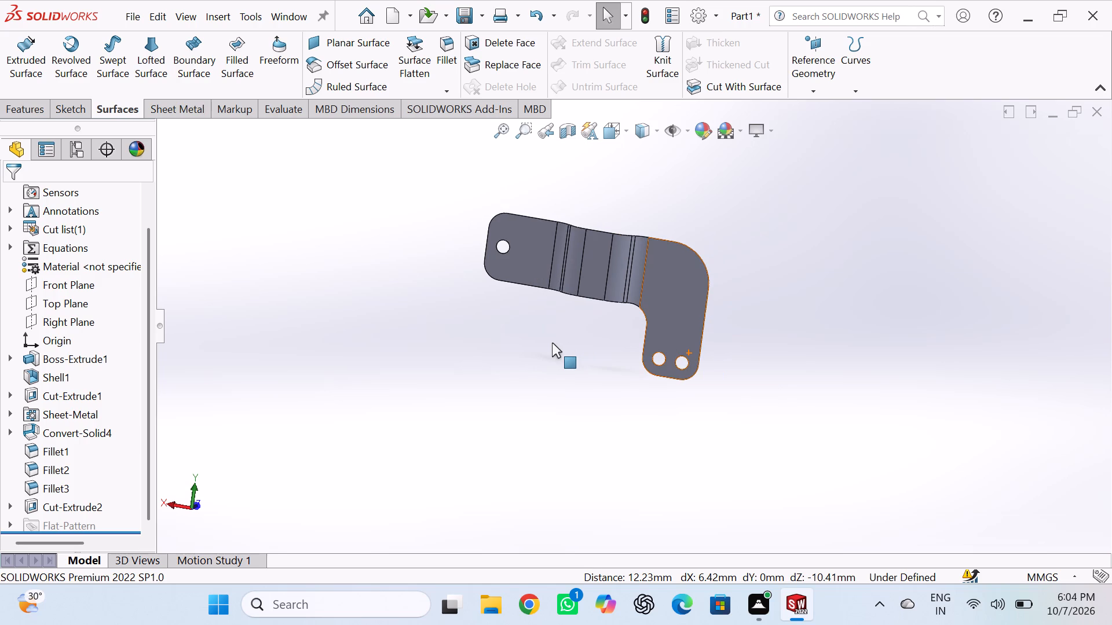
middle_drag(561, 352, 571, 265)
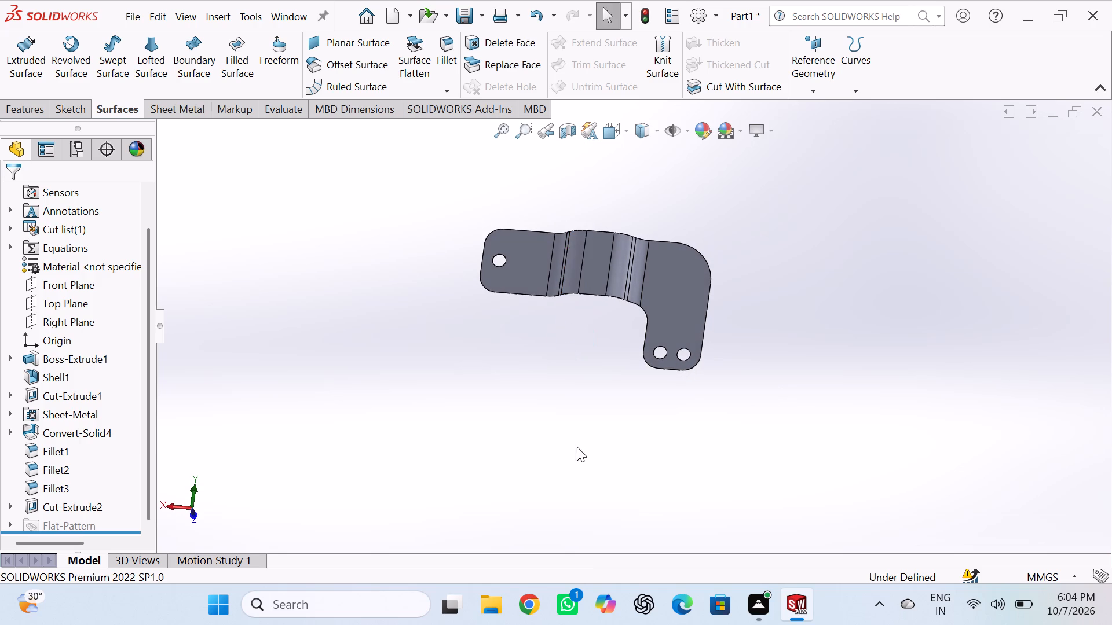
middle_drag(576, 435, 583, 360)
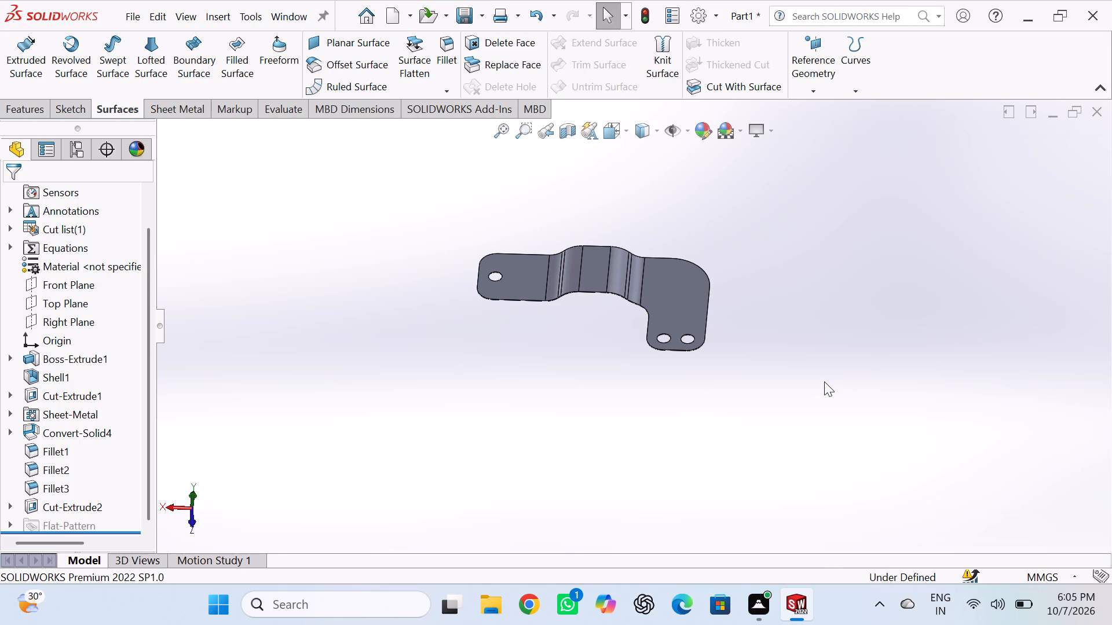
Start saving the part in the hydraulic cylinder folder and open its file name for editing.
key(ctrl+s)
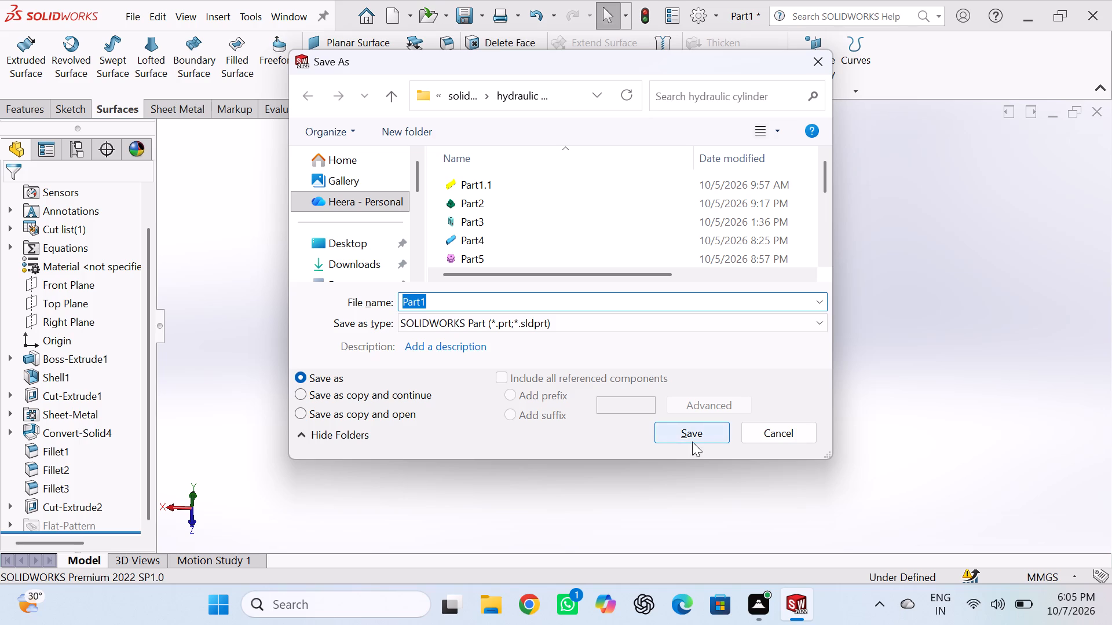
double_click(557, 300)
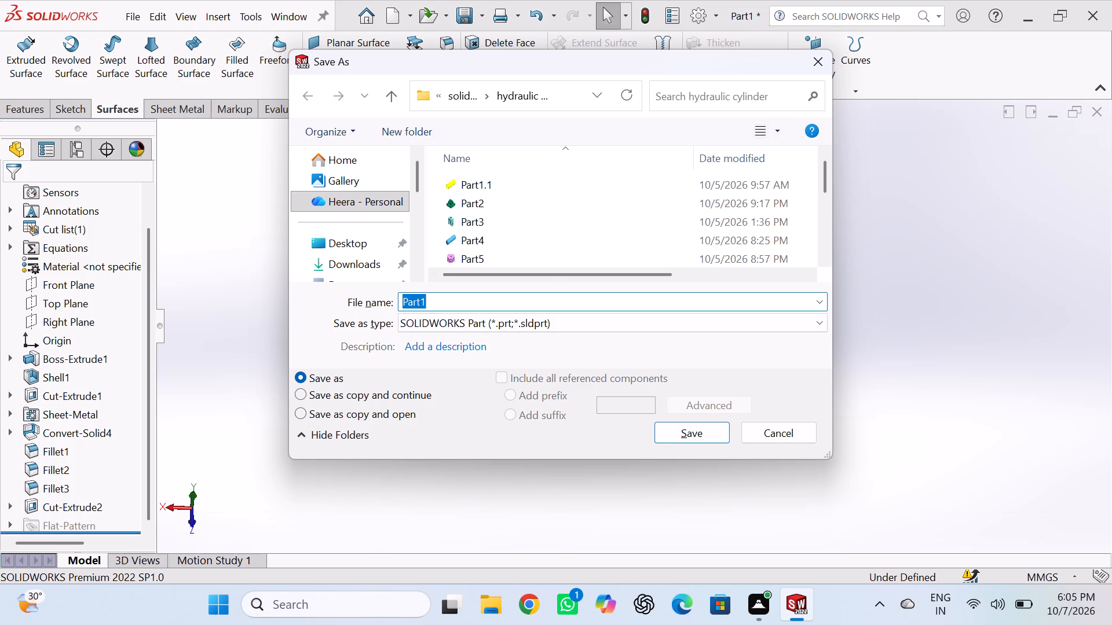
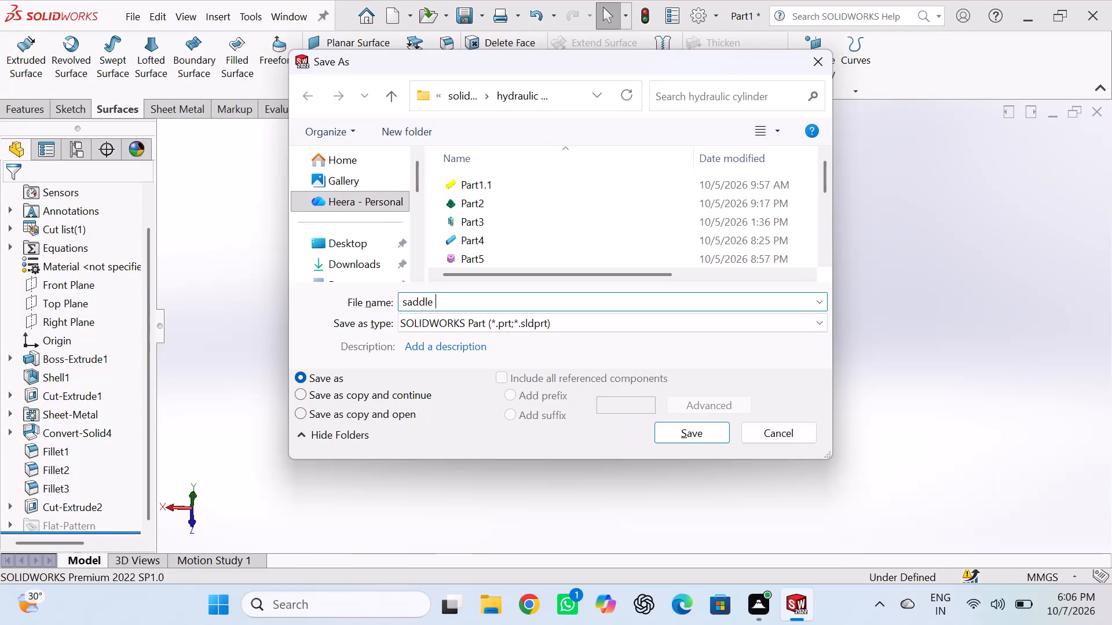
Save the part under the file name saddle clamp.
text(clam)
key(p)
click(698, 433)
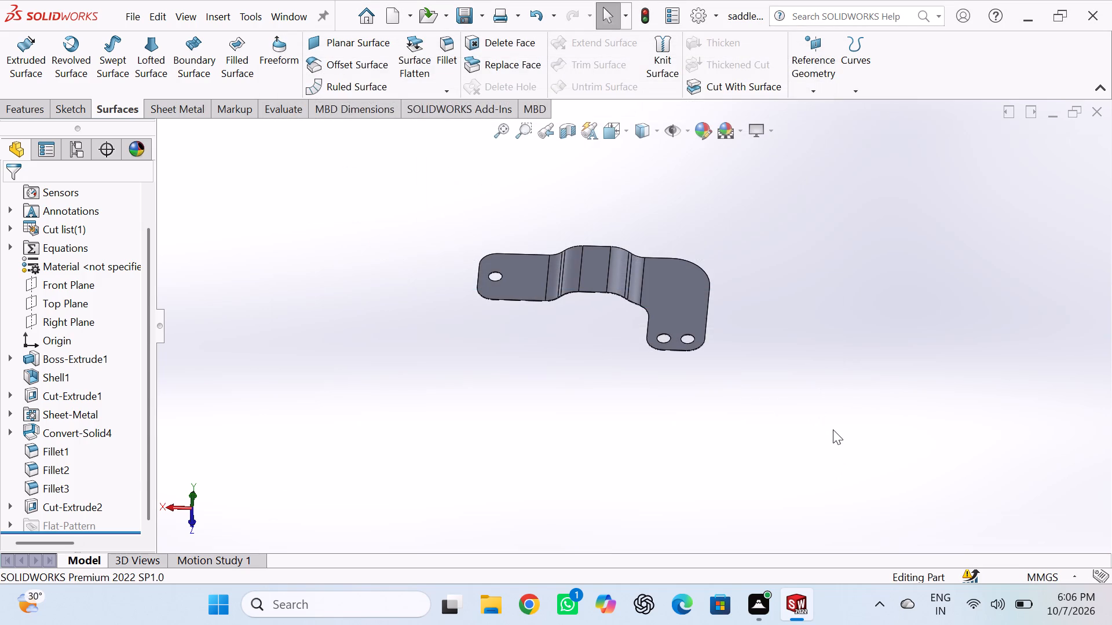
Create a new drawing document with a standard A0 (ISO) sheet.
key(ctrl+n)
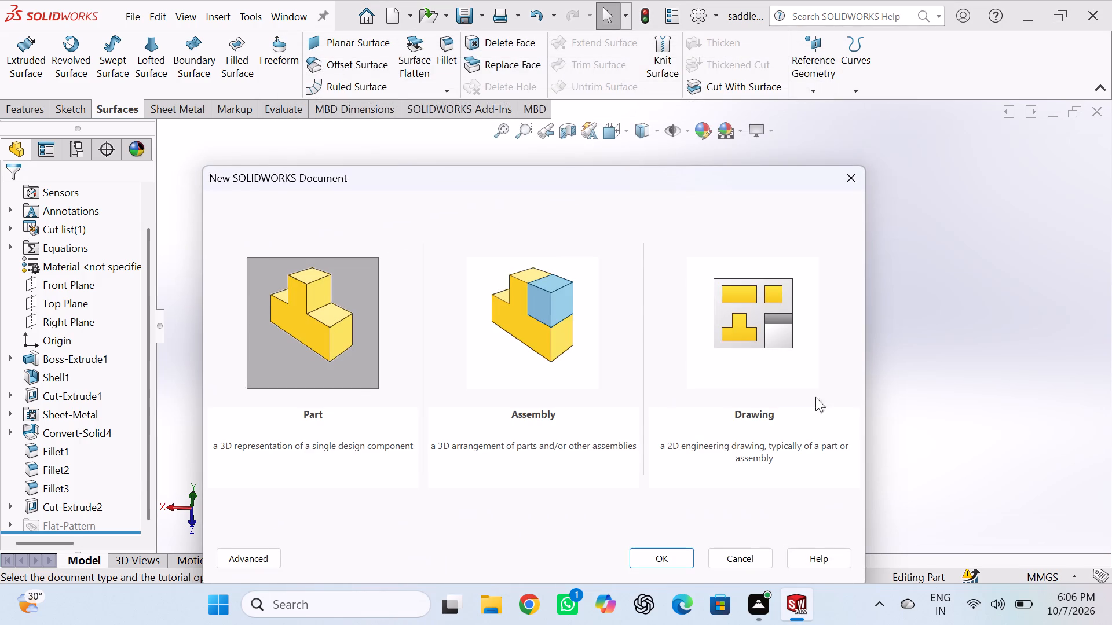
click(768, 321)
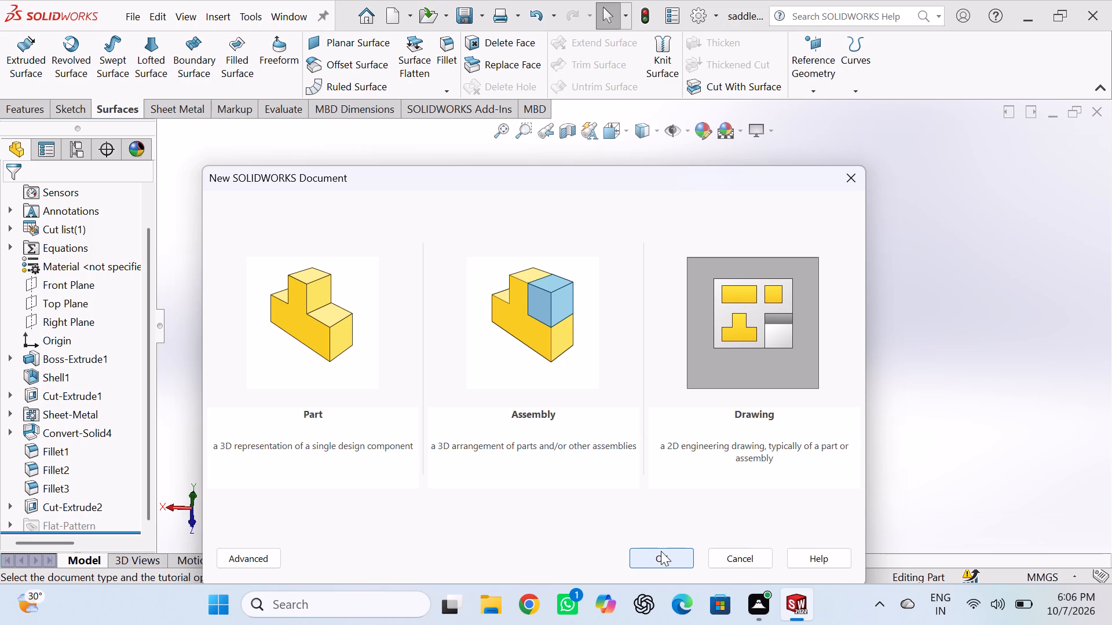
double_click(661, 551)
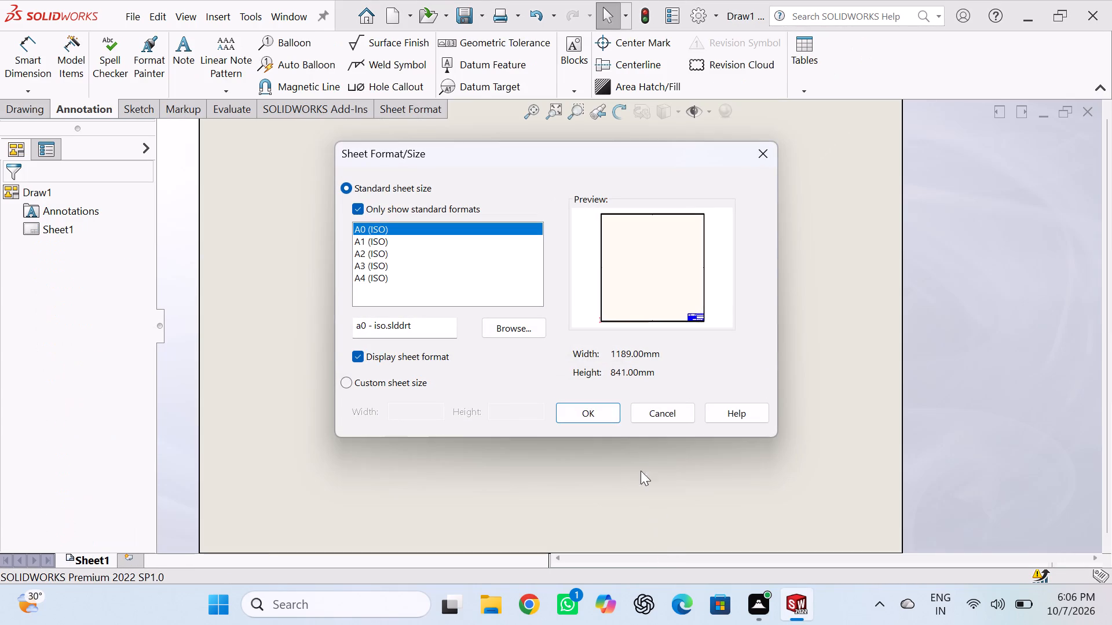
click(595, 412)
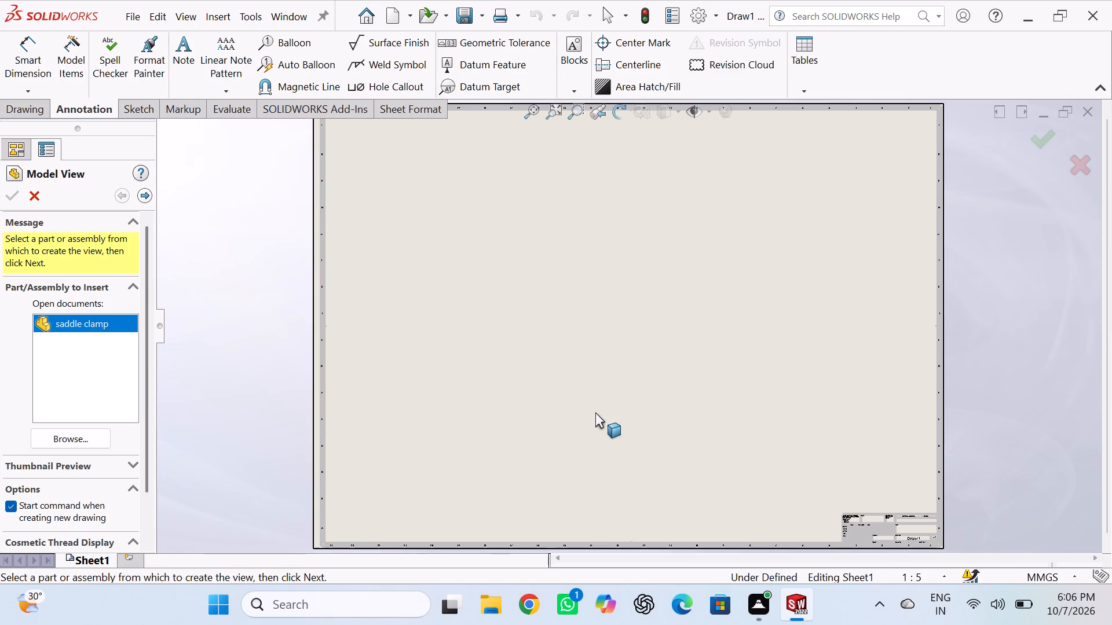
Insert the saddle clamp part file into the drawing and place its L-shaped base view on the left half of the sheet.
double_click(521, 344)
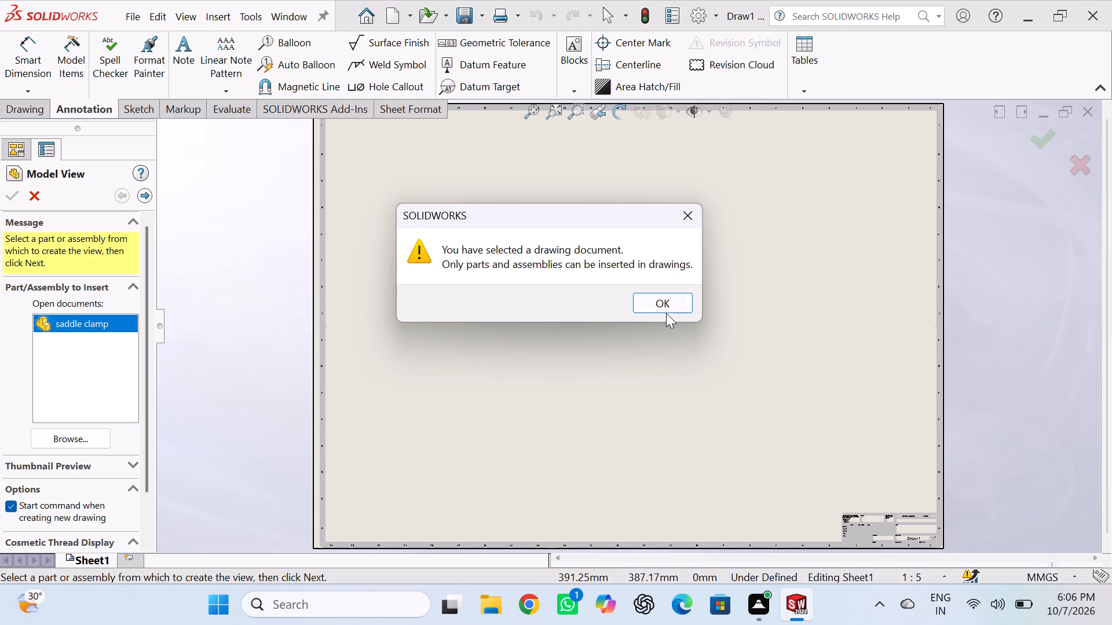
click(667, 305)
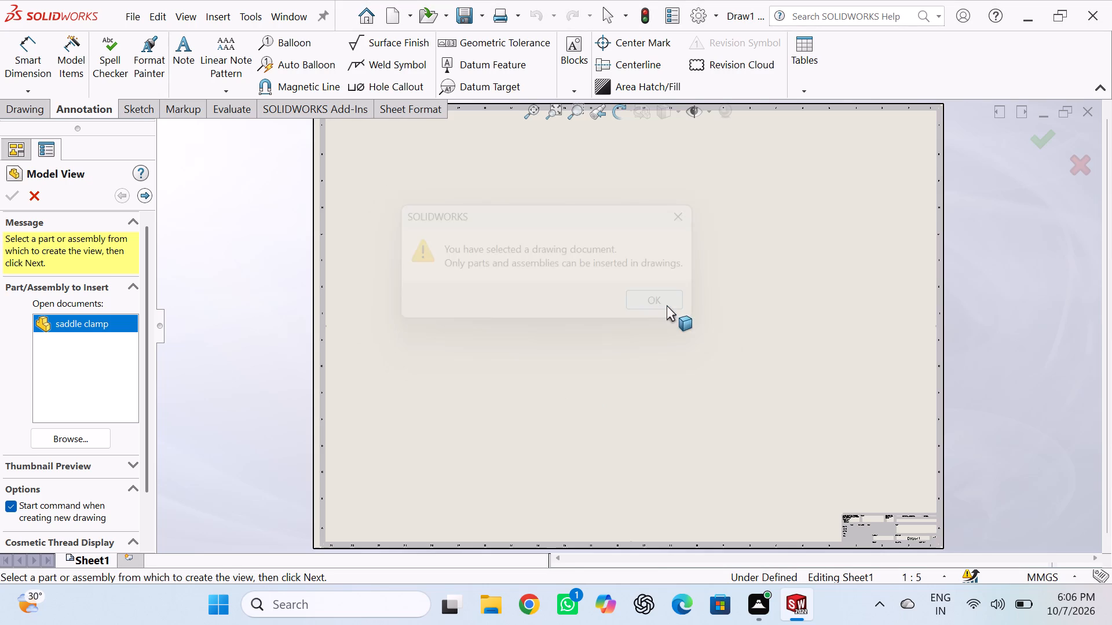
click(72, 325)
click(76, 437)
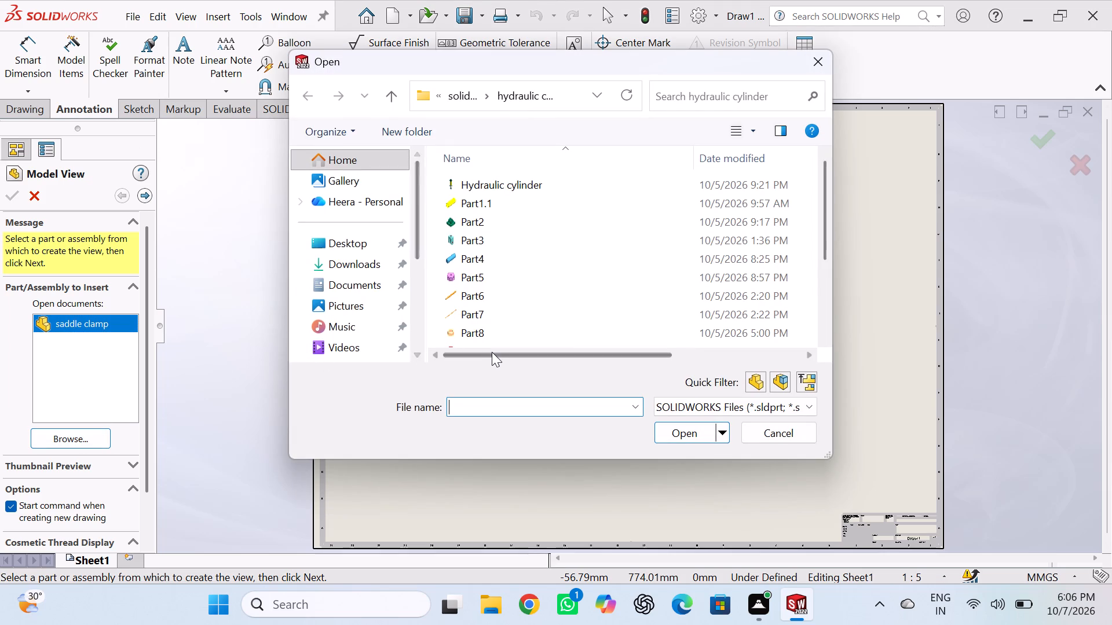
scroll(516, 228, down, 5)
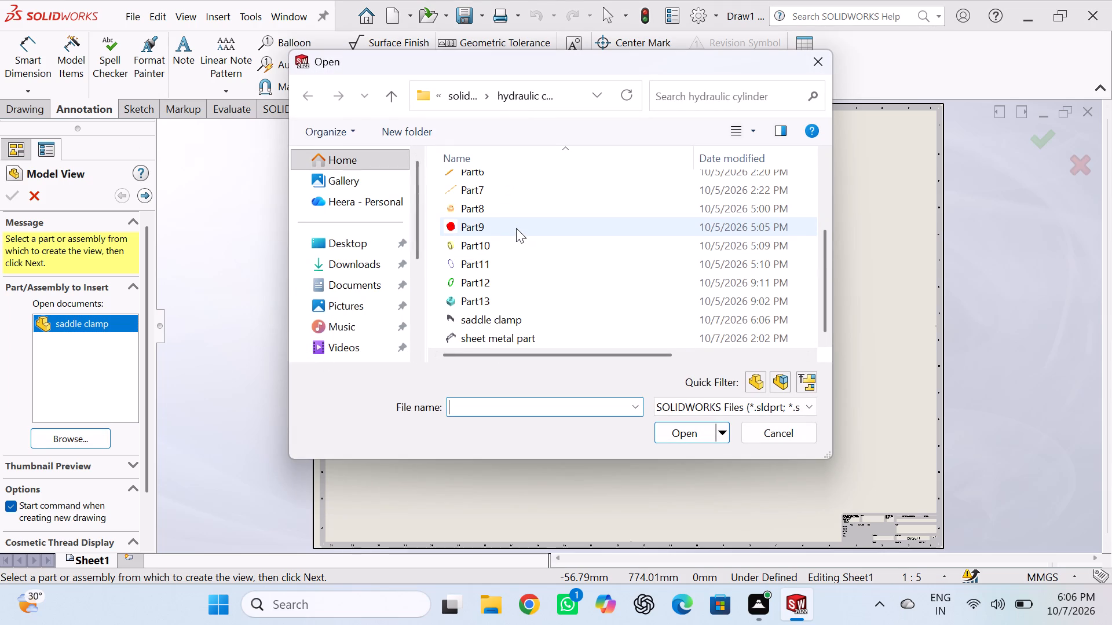
click(516, 323)
click(689, 431)
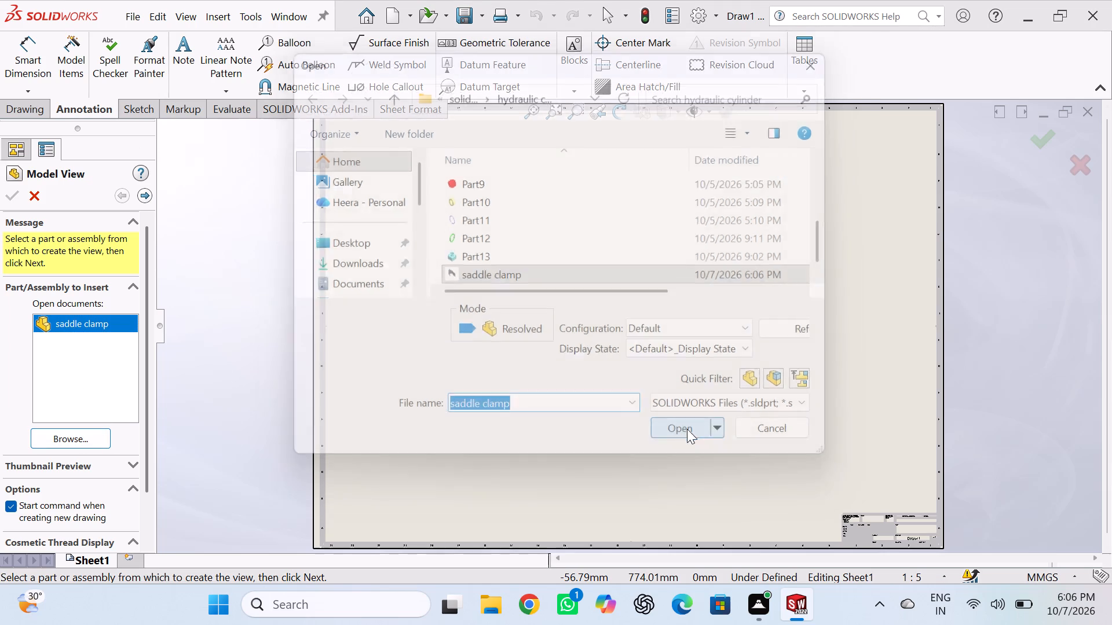
click(489, 366)
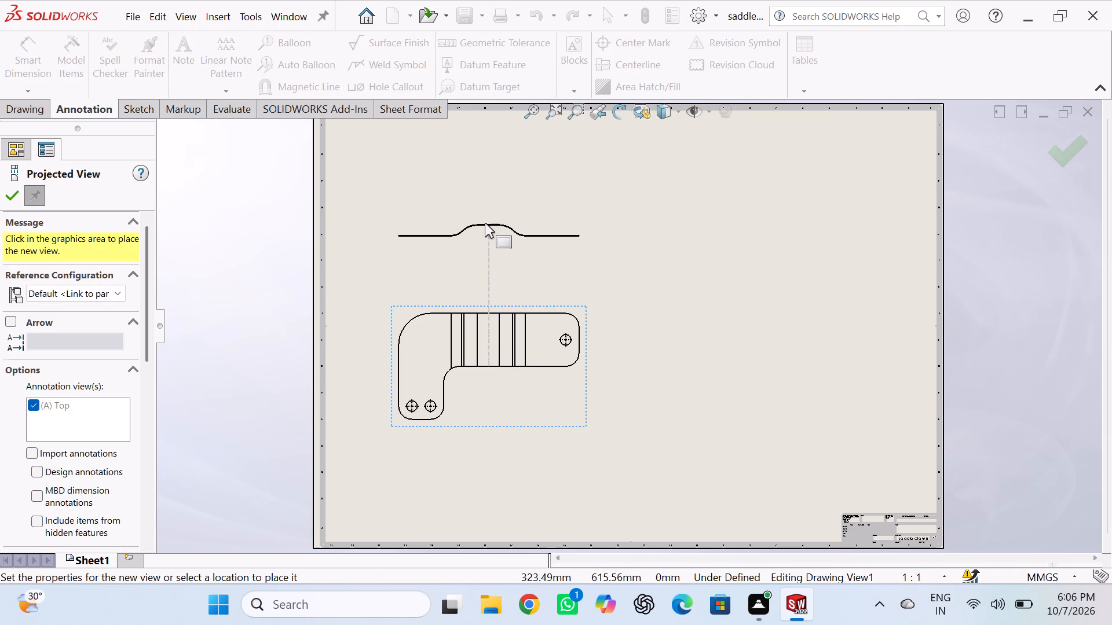
Place a projected view directly above the base view and an isometric view diagonally up and to its right.
click(485, 223)
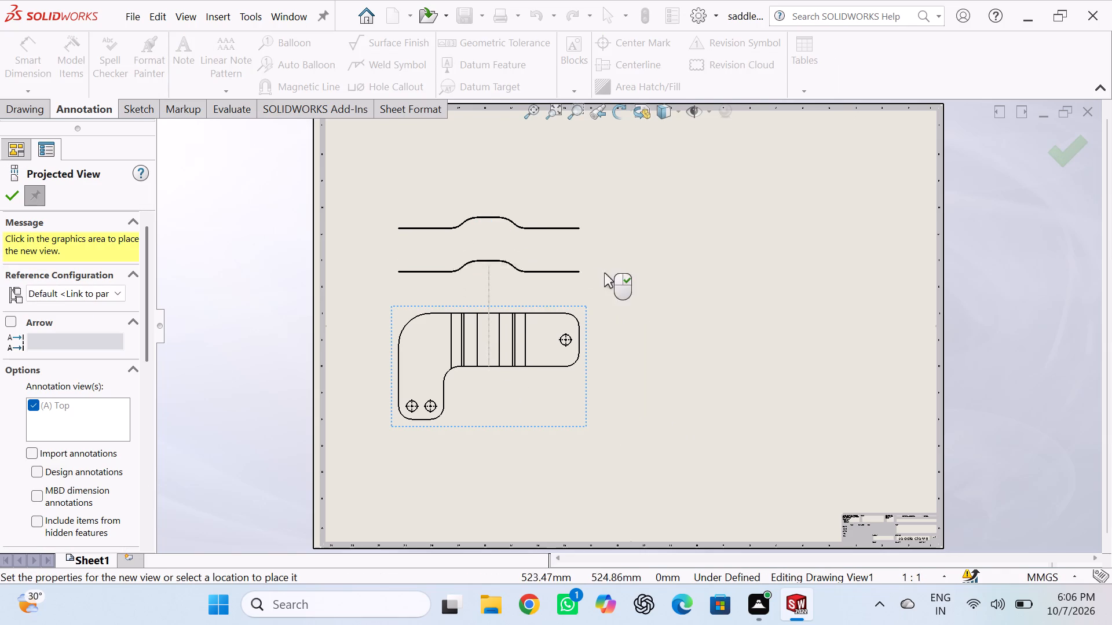
click(702, 228)
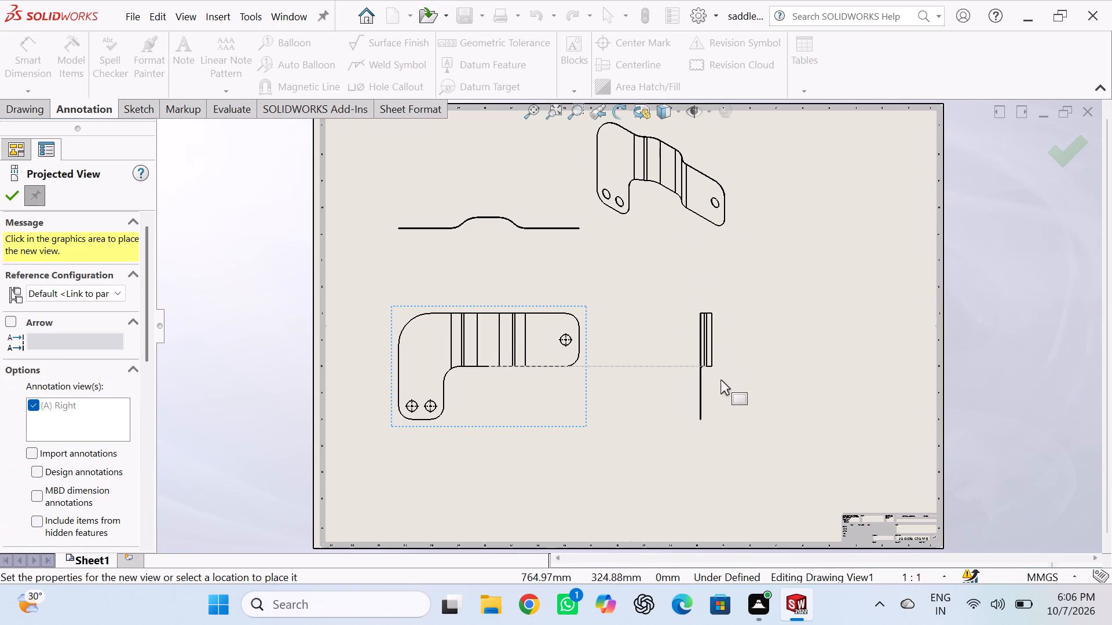
key(Escape)
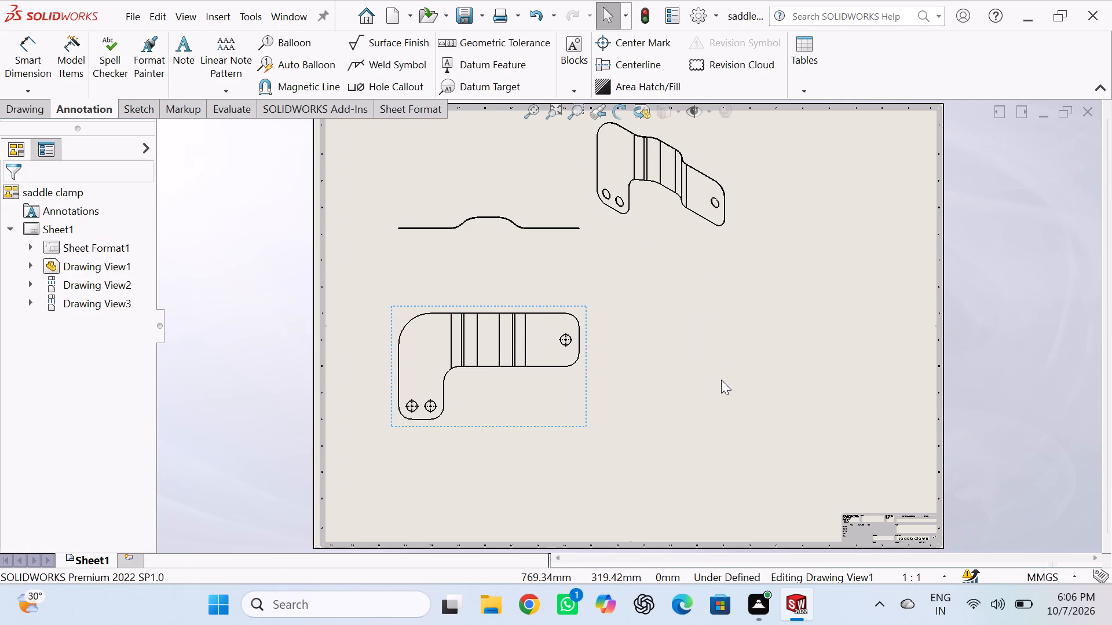
Dimension the length of the straight left edge of the clamp in the base view with Smart Dimension.
click(30, 67)
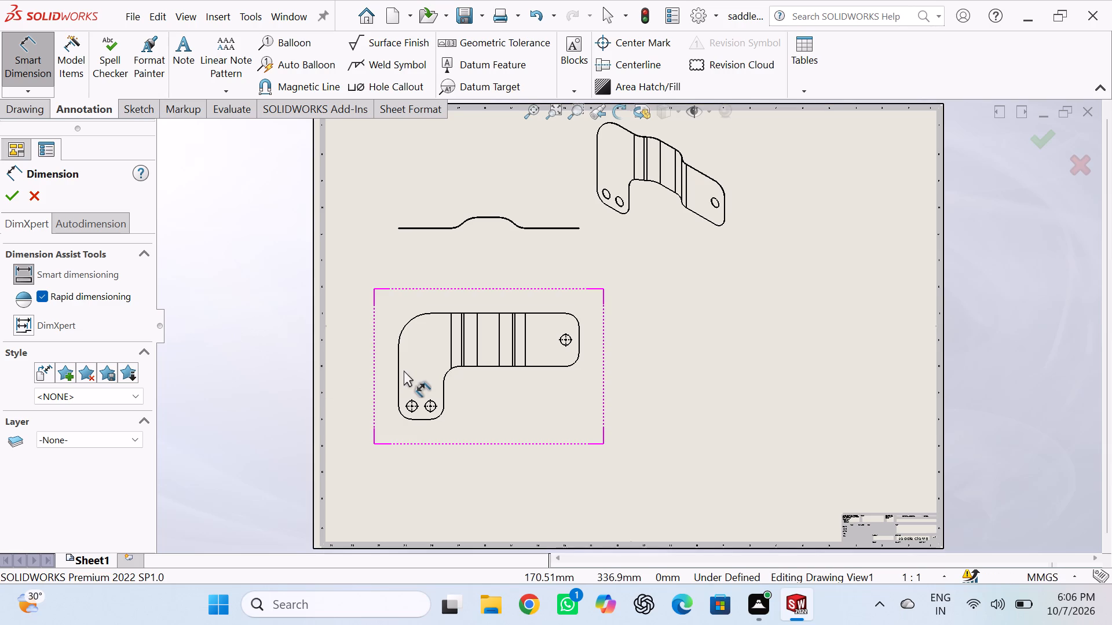
click(397, 371)
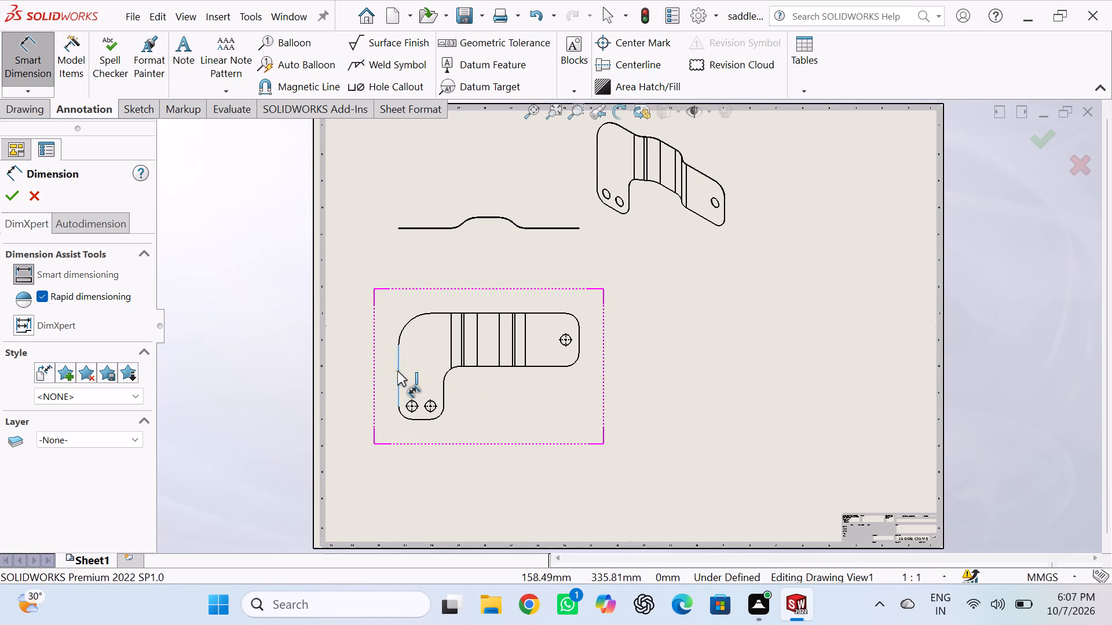
click(384, 372)
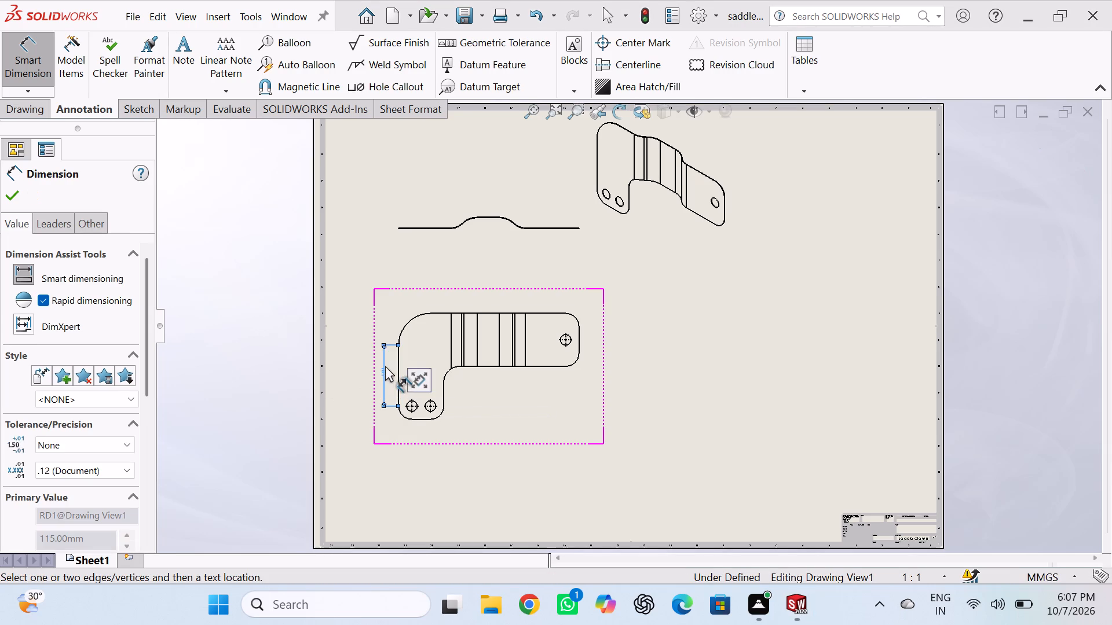
Dimension the inner, upper-left and lower-left corner radii and the diameter of the lower-left hole in the base view.
scroll(385, 366, down, 5)
scroll(492, 364, down, 1)
scroll(591, 325, down, 3)
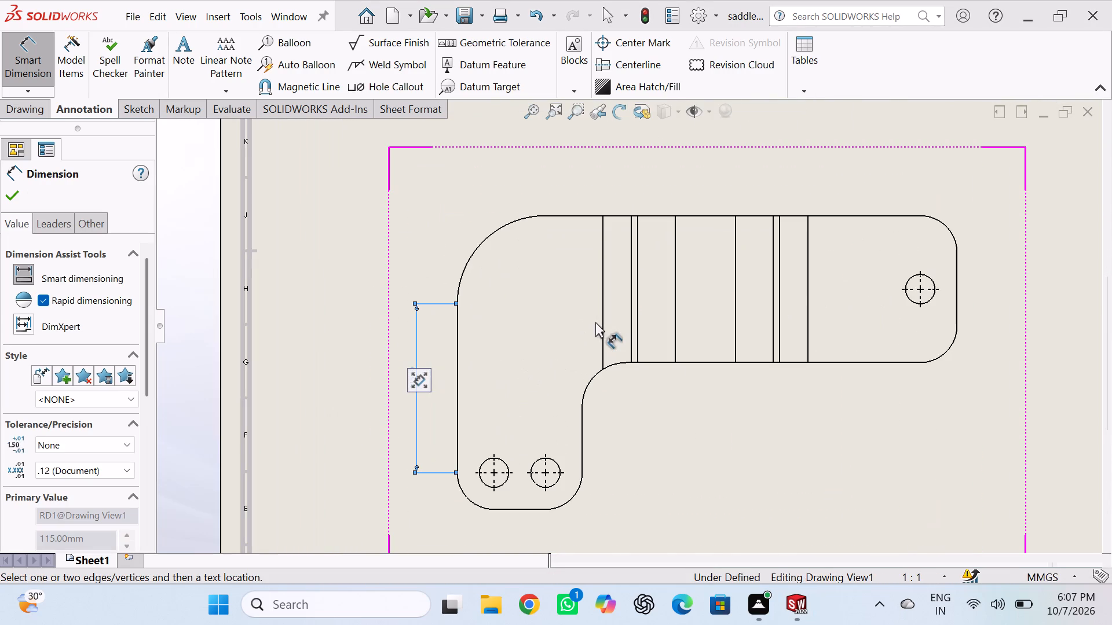
click(598, 373)
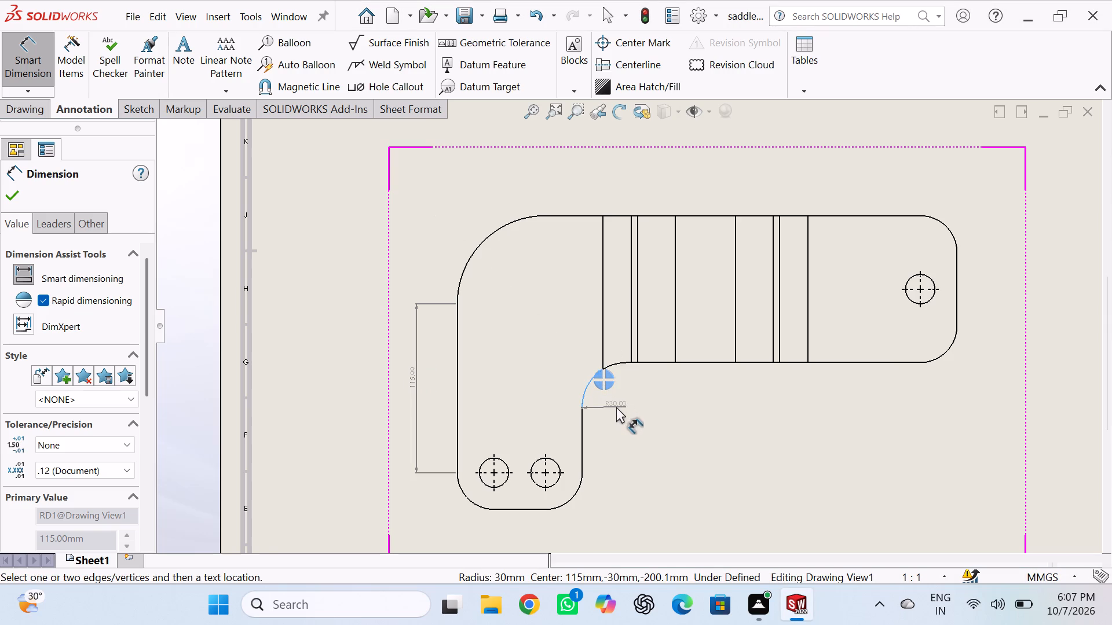
click(611, 400)
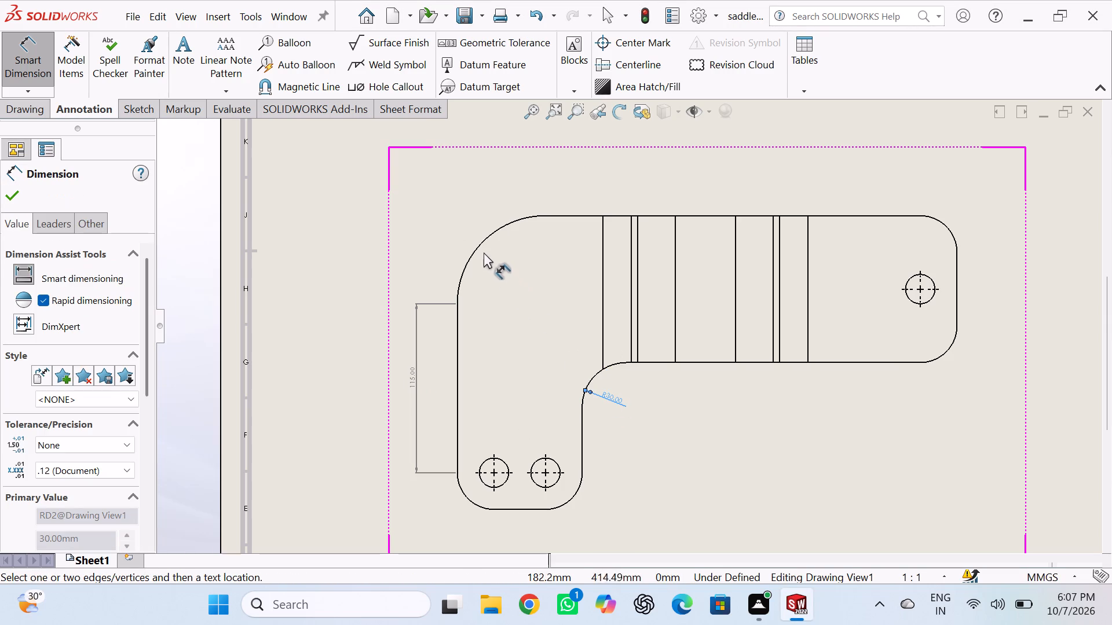
click(482, 244)
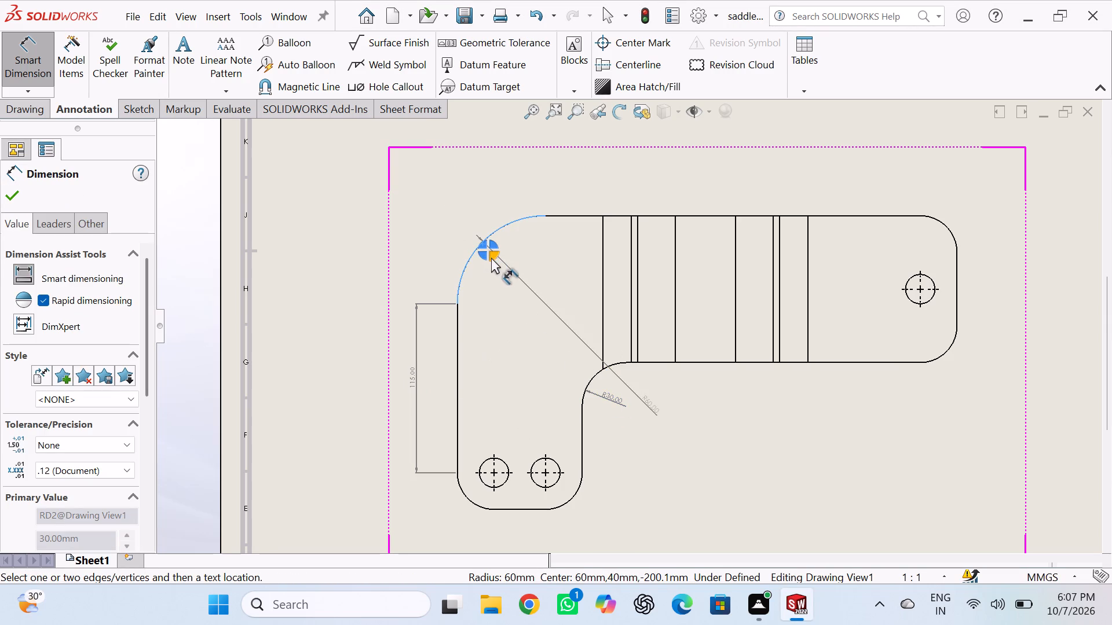
click(500, 274)
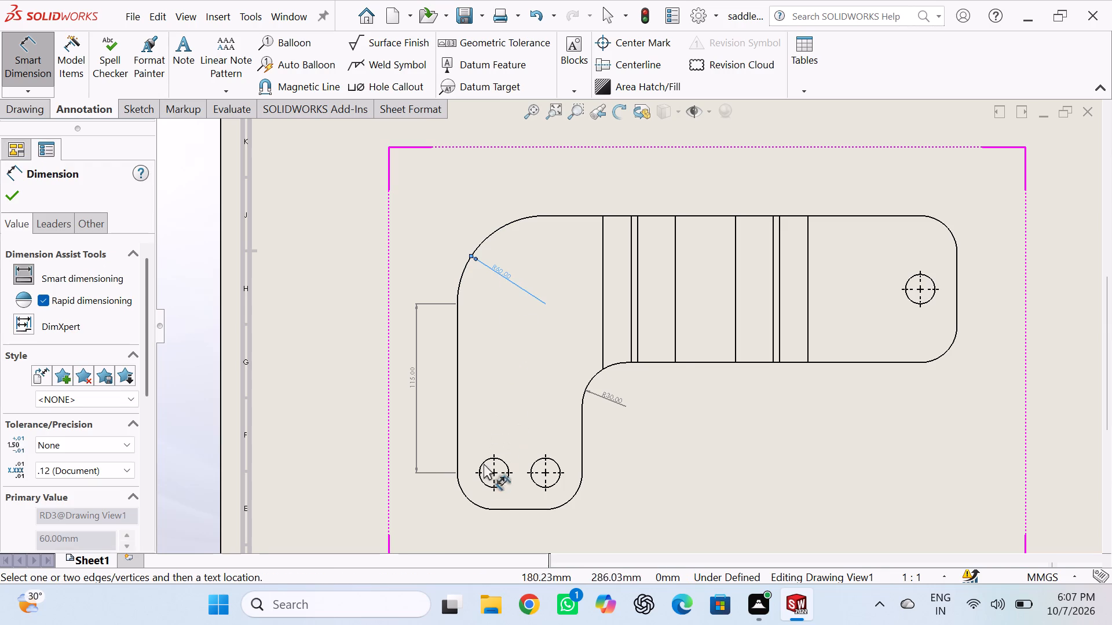
click(469, 499)
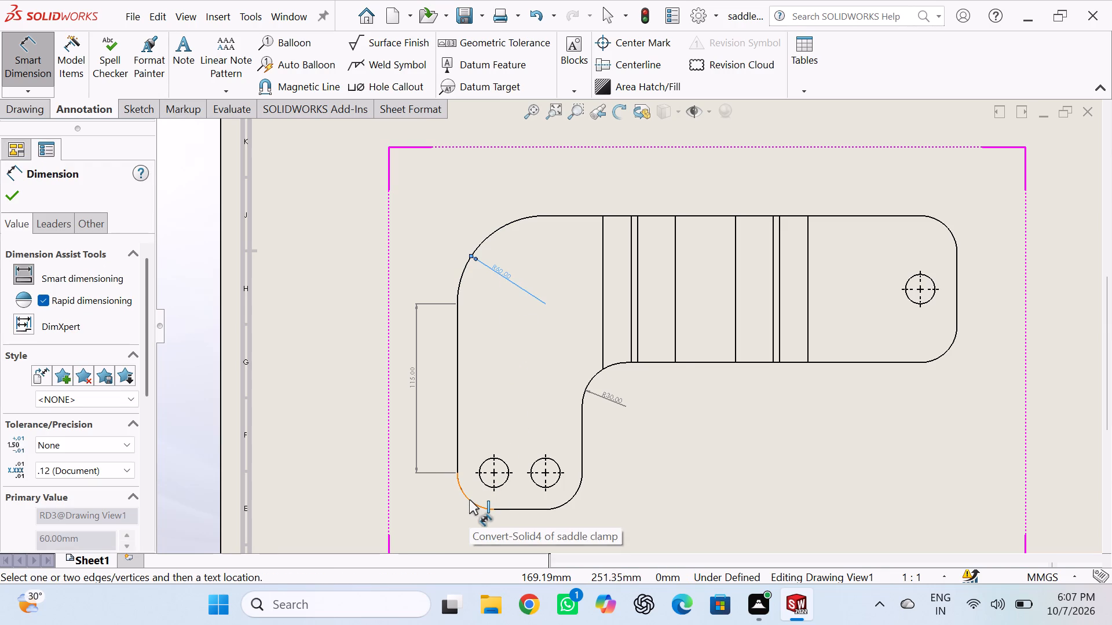
click(451, 512)
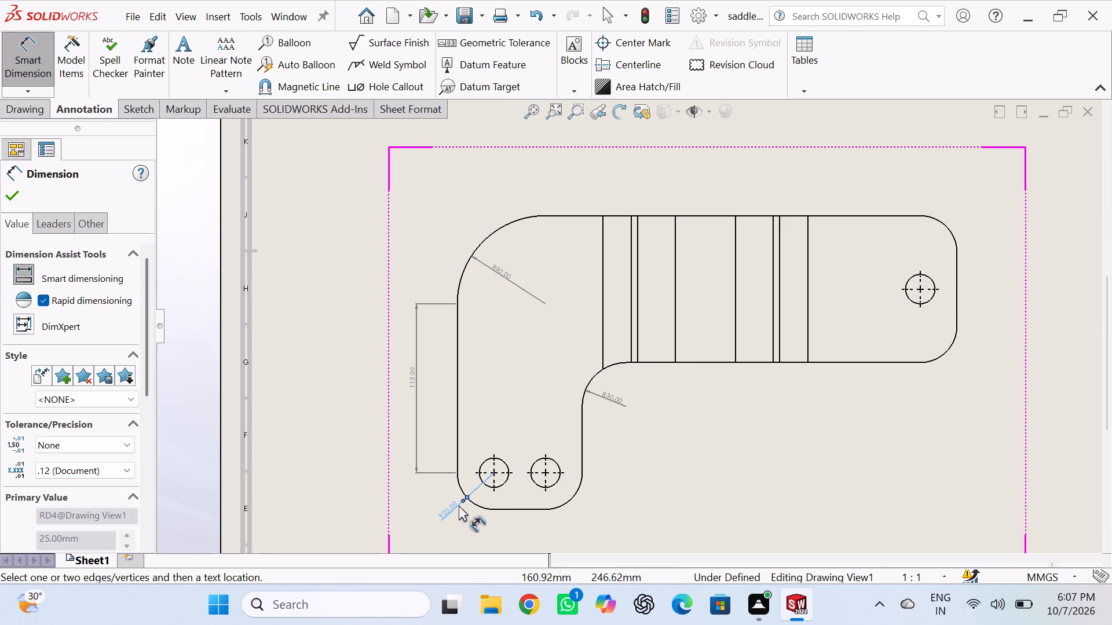
click(508, 476)
click(529, 528)
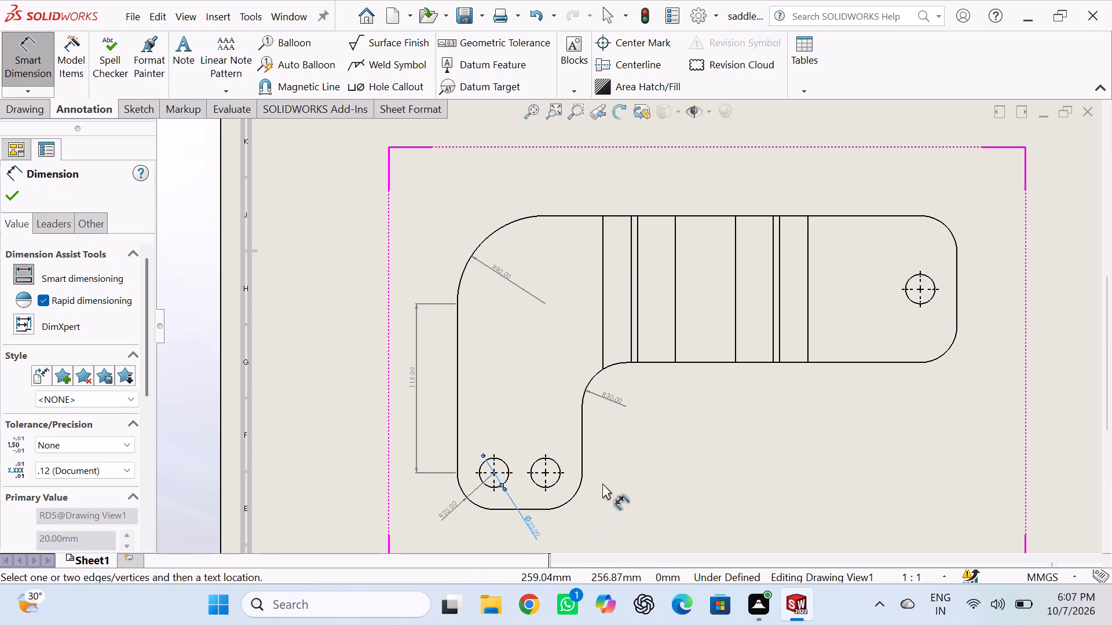
Dimension the horizontal distance from the lower leg's inner edge to the clamp's right end, and the leg's width below it.
click(582, 440)
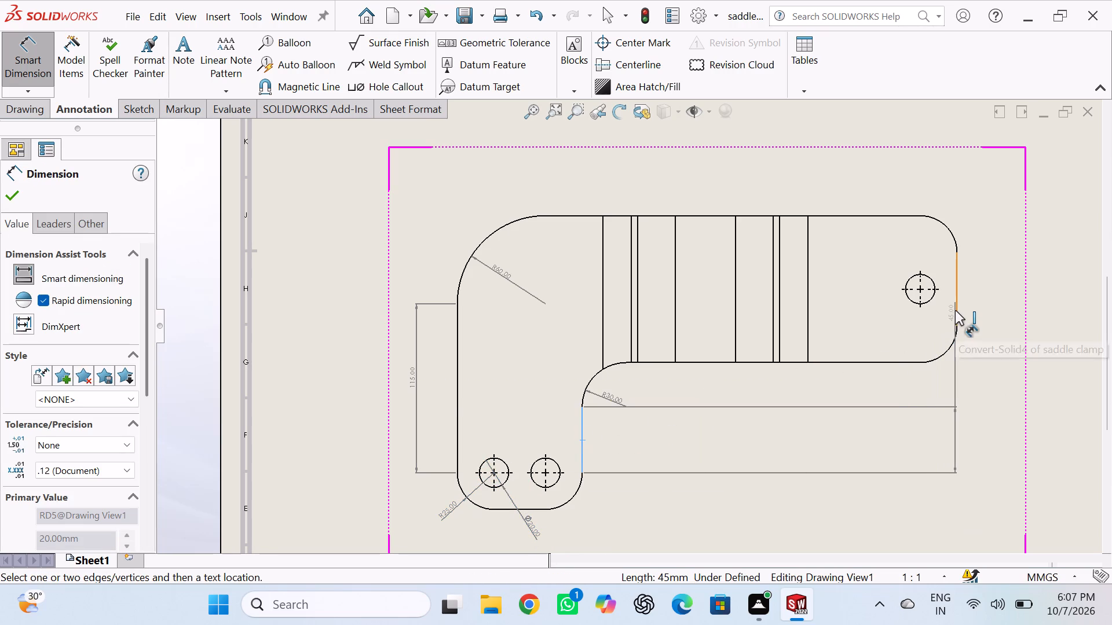
click(955, 310)
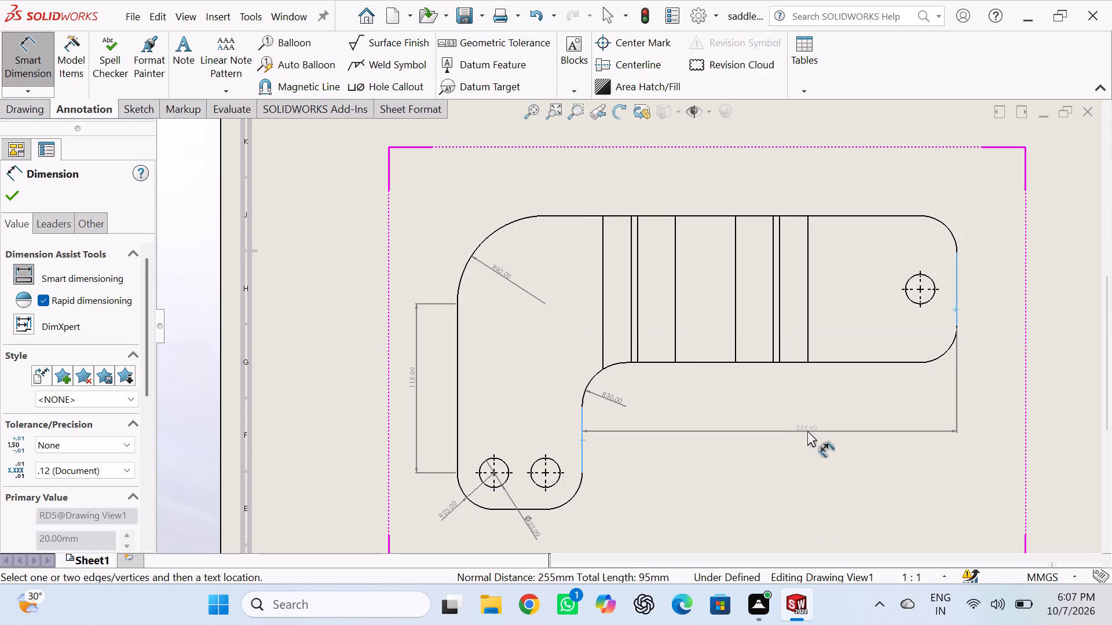
click(807, 431)
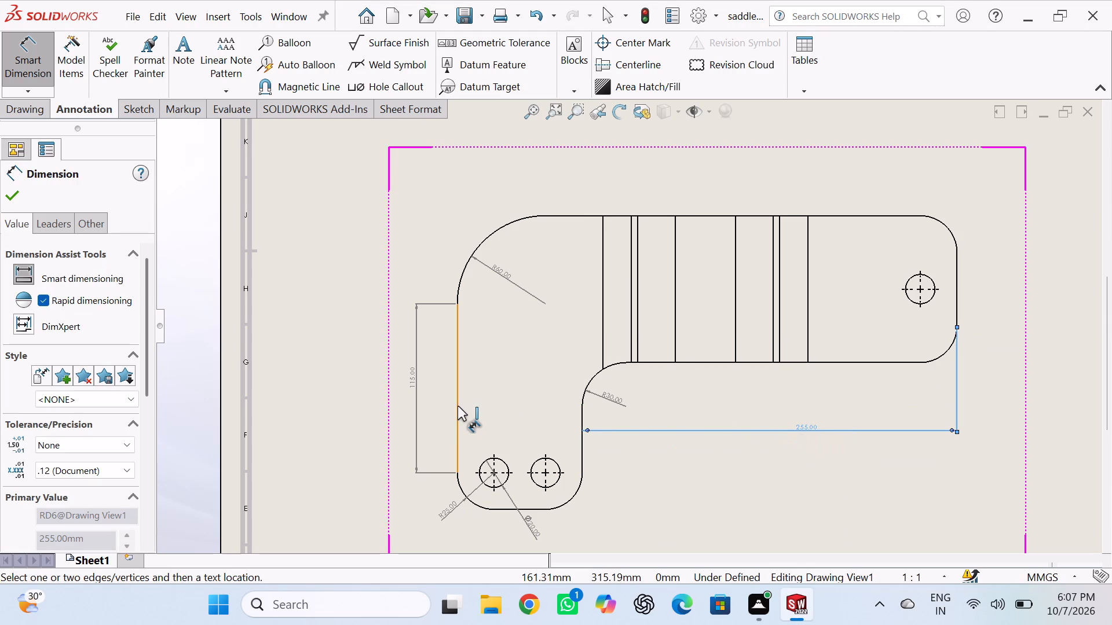
click(458, 406)
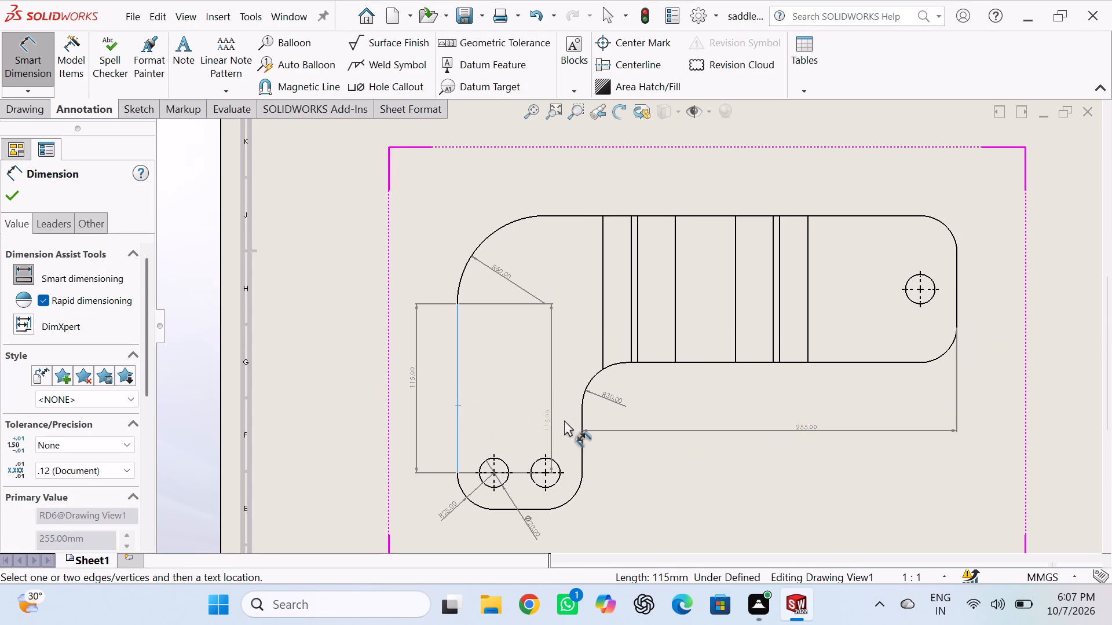
click(583, 427)
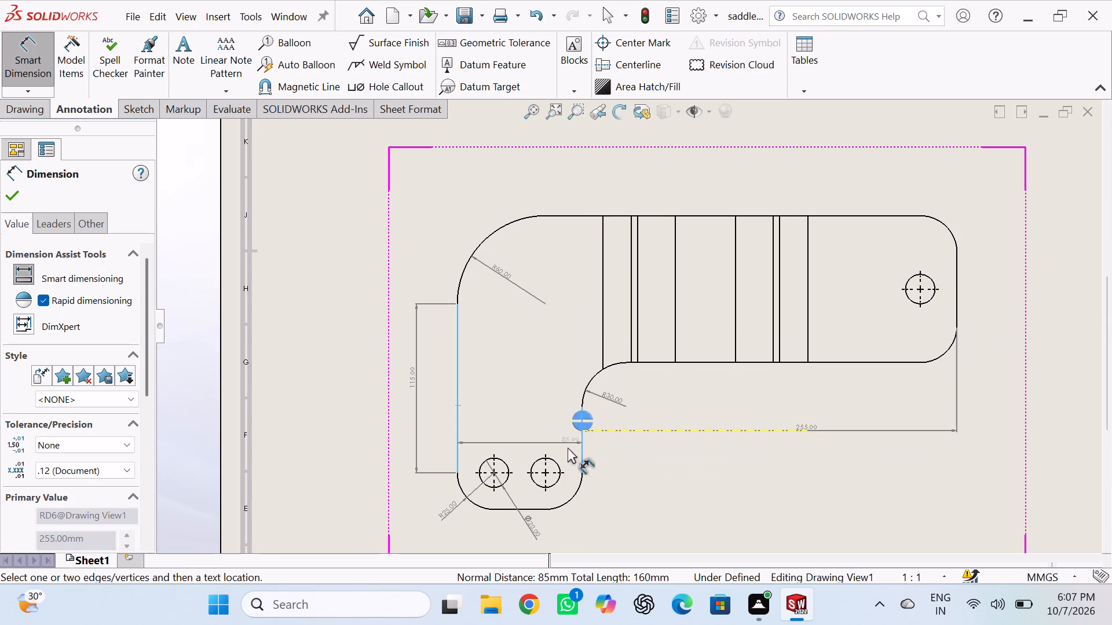
scroll(543, 531, down, 4)
click(540, 520)
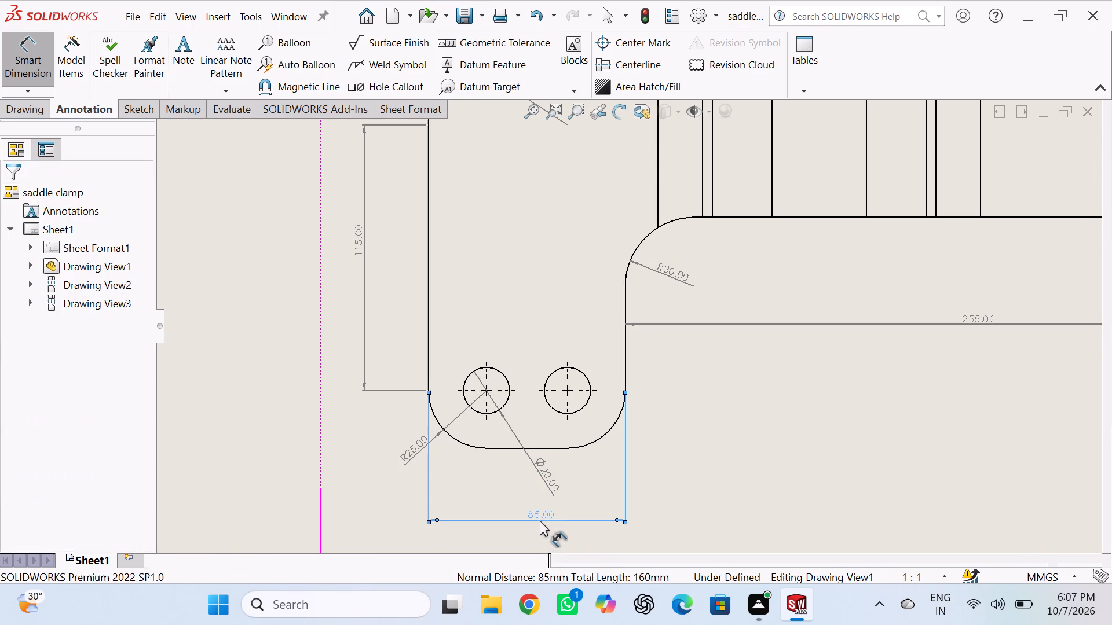
Dimension the clamp's overall horizontal length between its outer vertical edges, placing the dimension above the base view.
scroll(551, 313, up, 5)
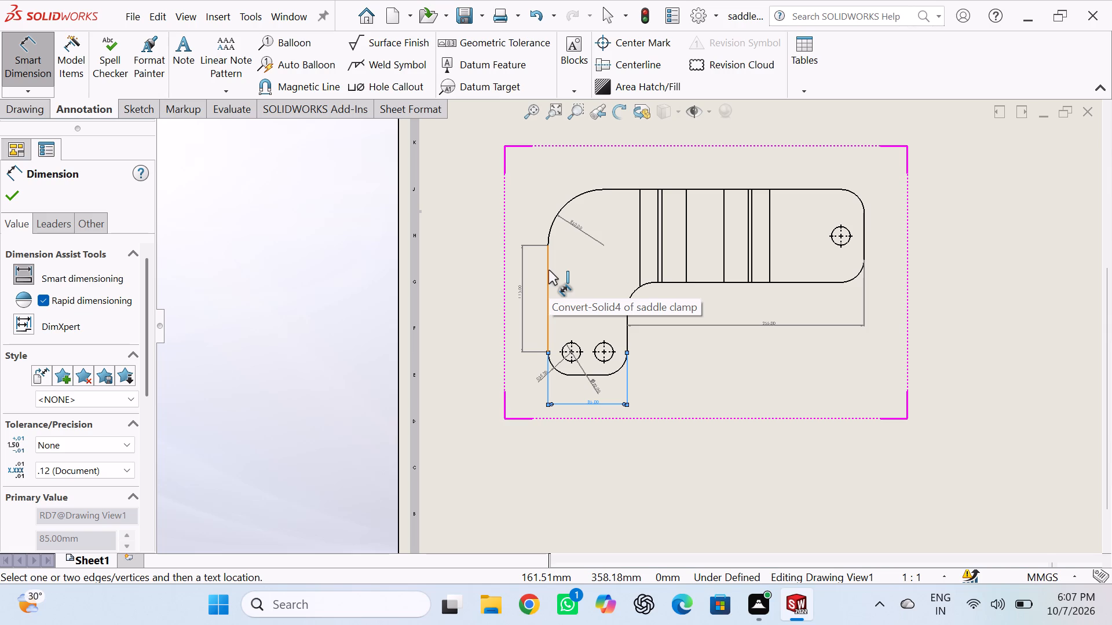
click(548, 270)
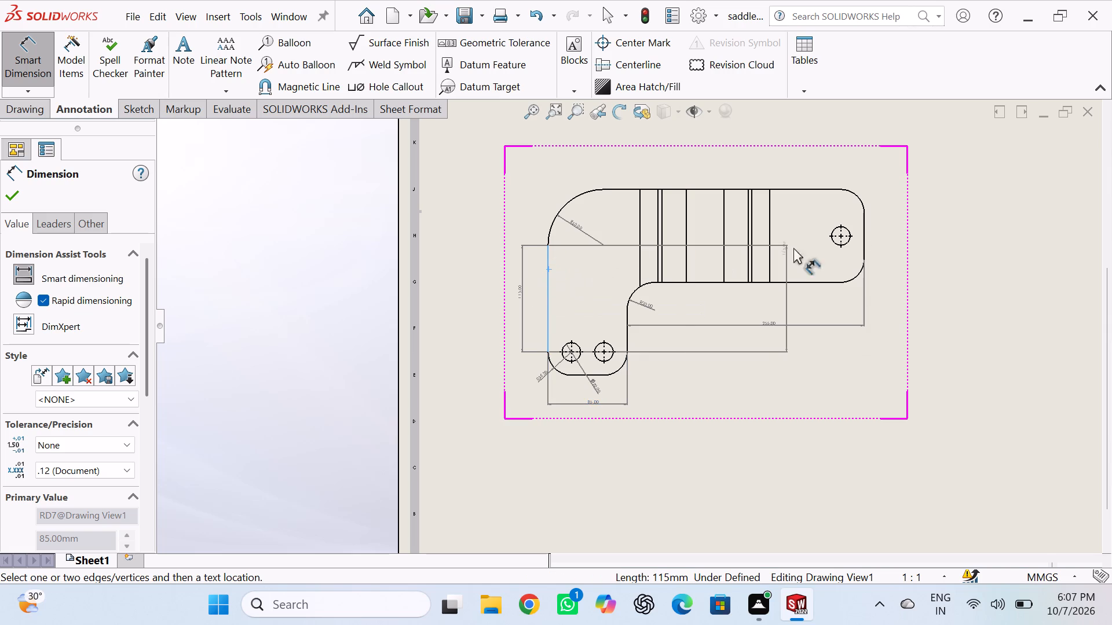
click(864, 244)
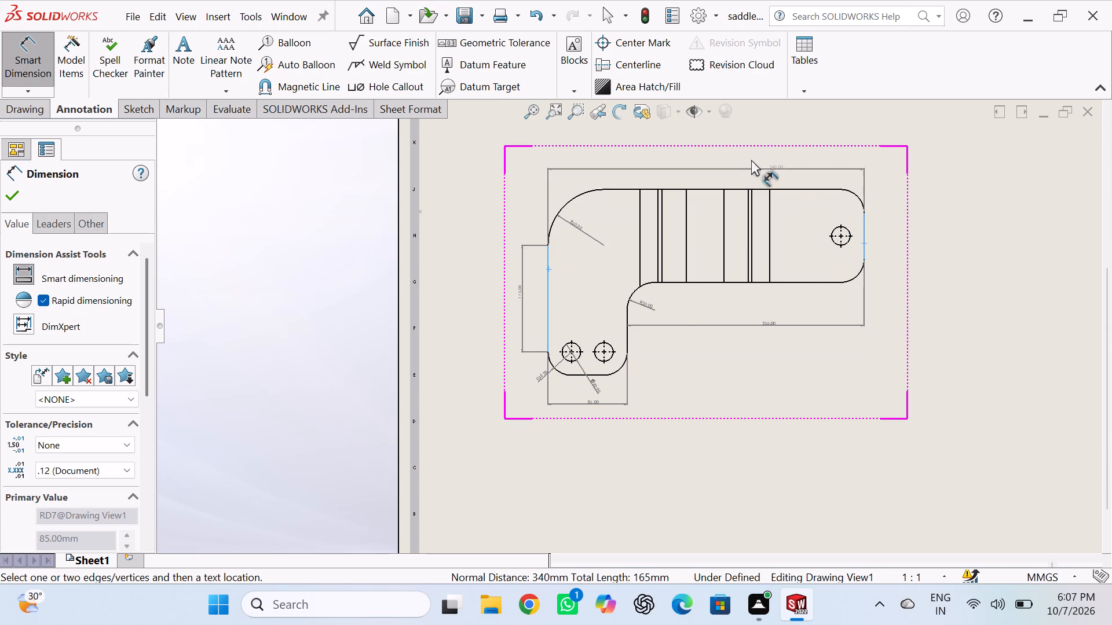
double_click(725, 162)
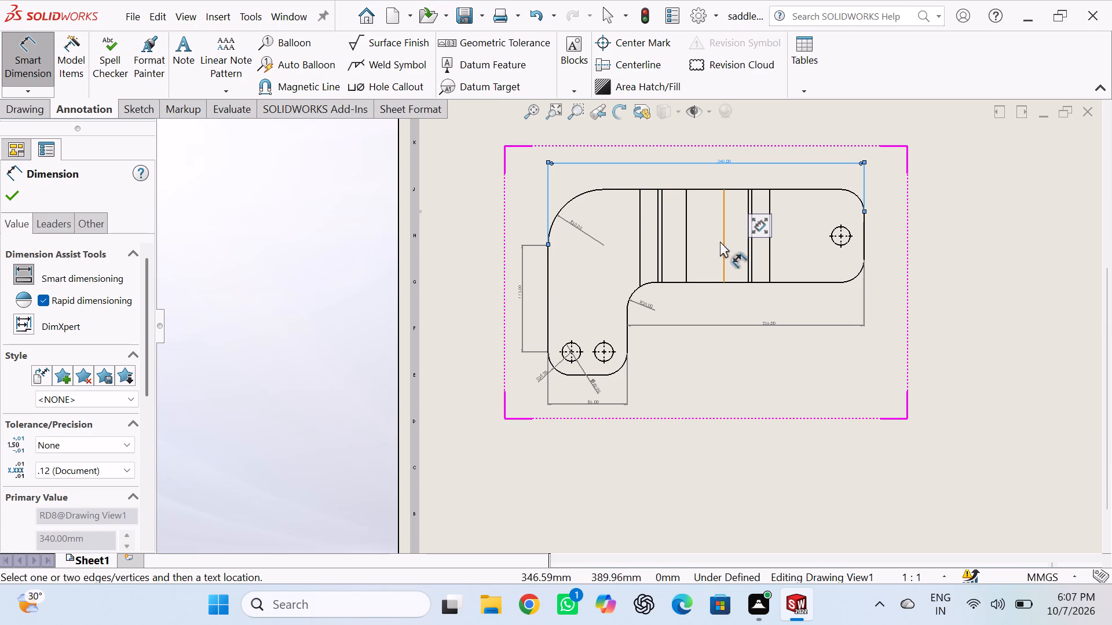
In the projected view, dimension the length of the left flat section and the radii of the two bends rising from it.
scroll(716, 264, up, 5)
scroll(670, 222, down, 6)
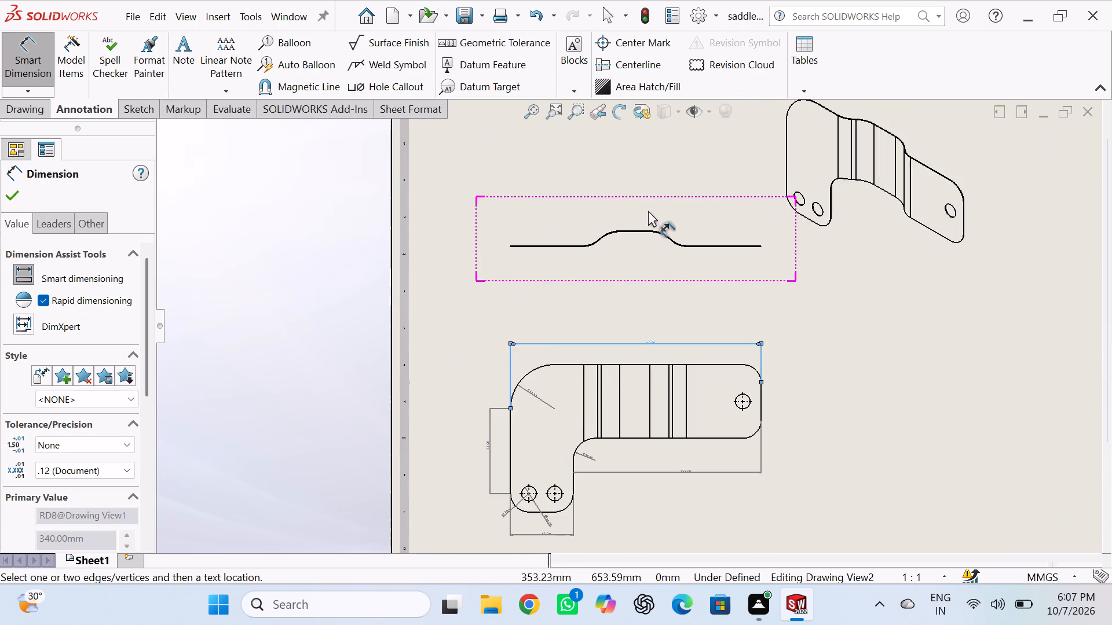
scroll(641, 210, down, 4)
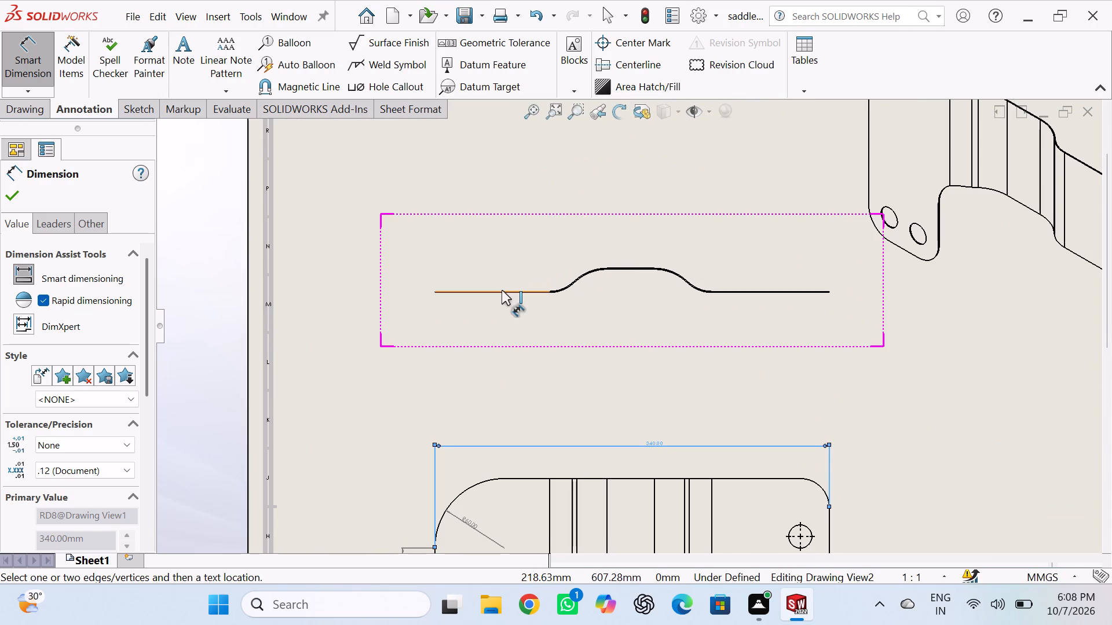
click(502, 290)
click(499, 312)
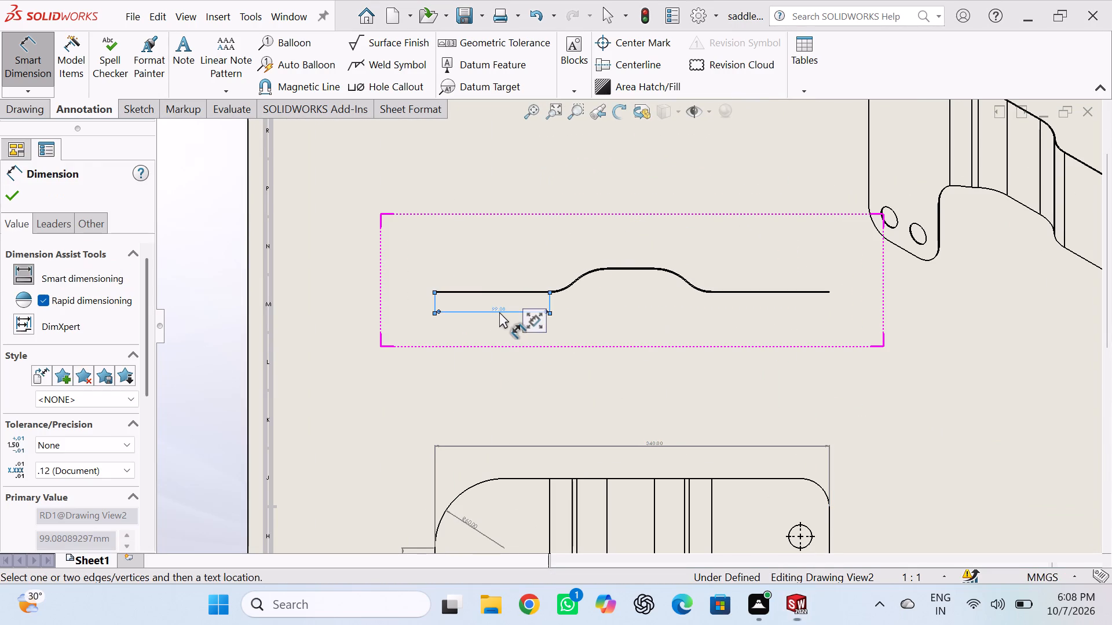
click(562, 289)
click(573, 308)
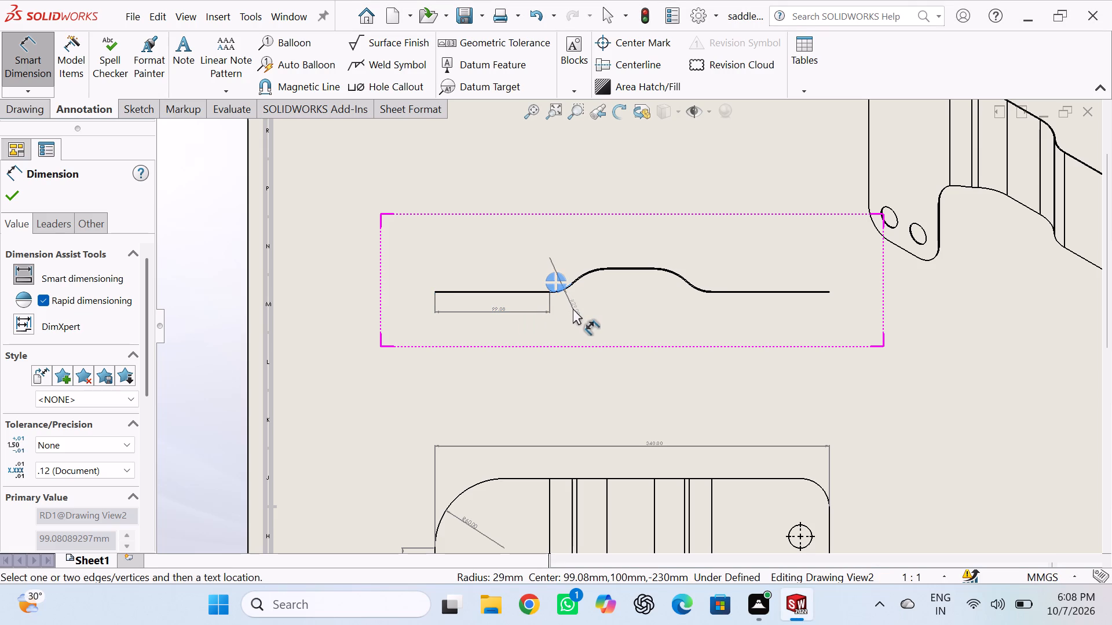
click(581, 274)
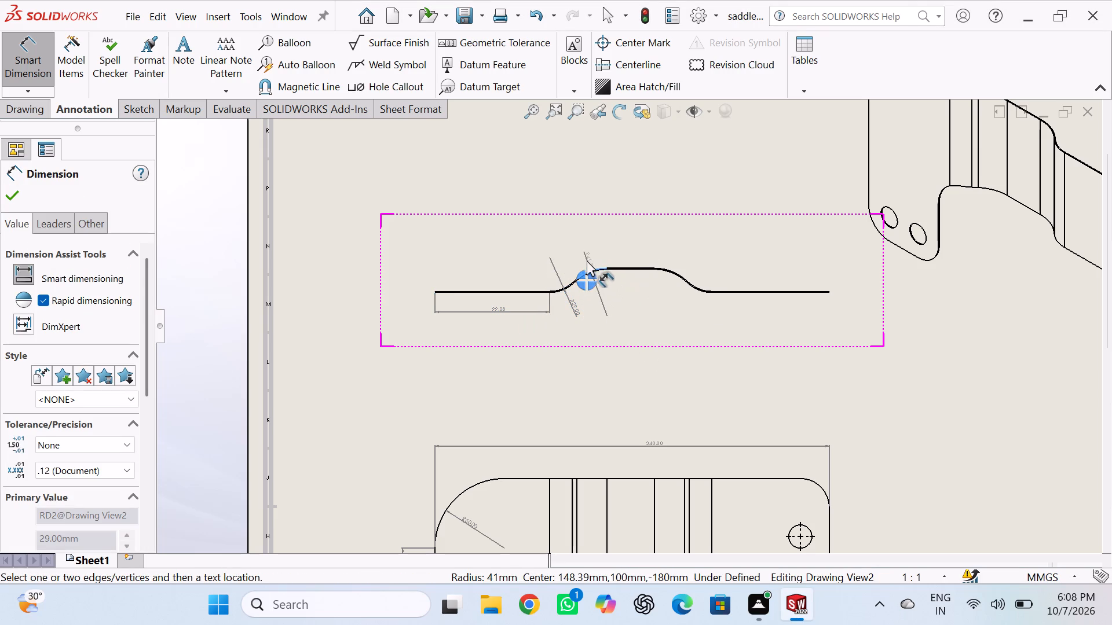
click(579, 245)
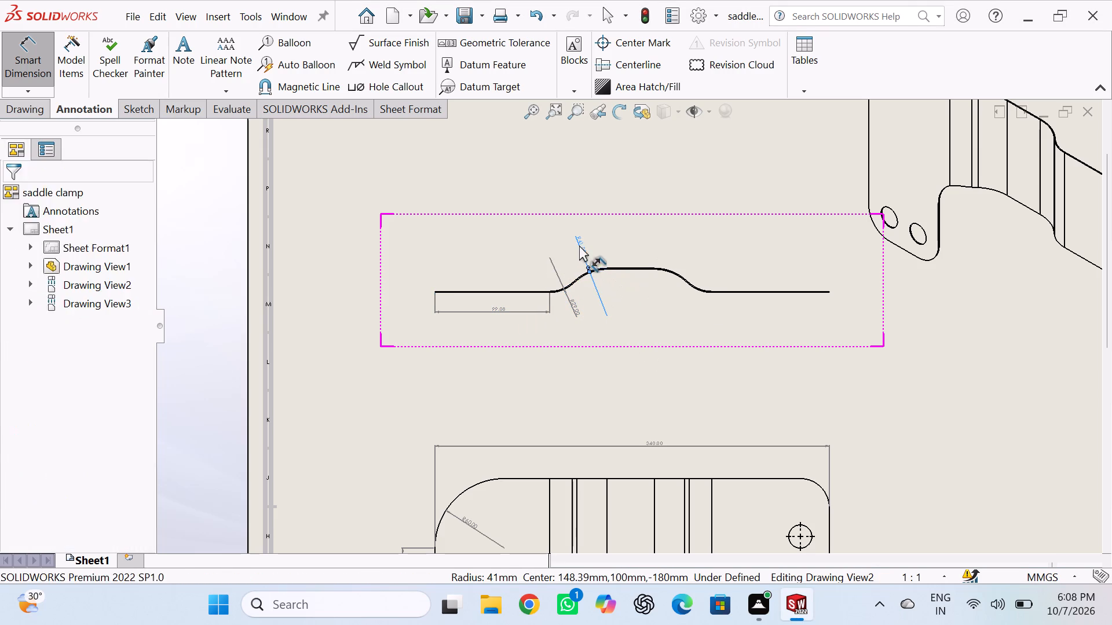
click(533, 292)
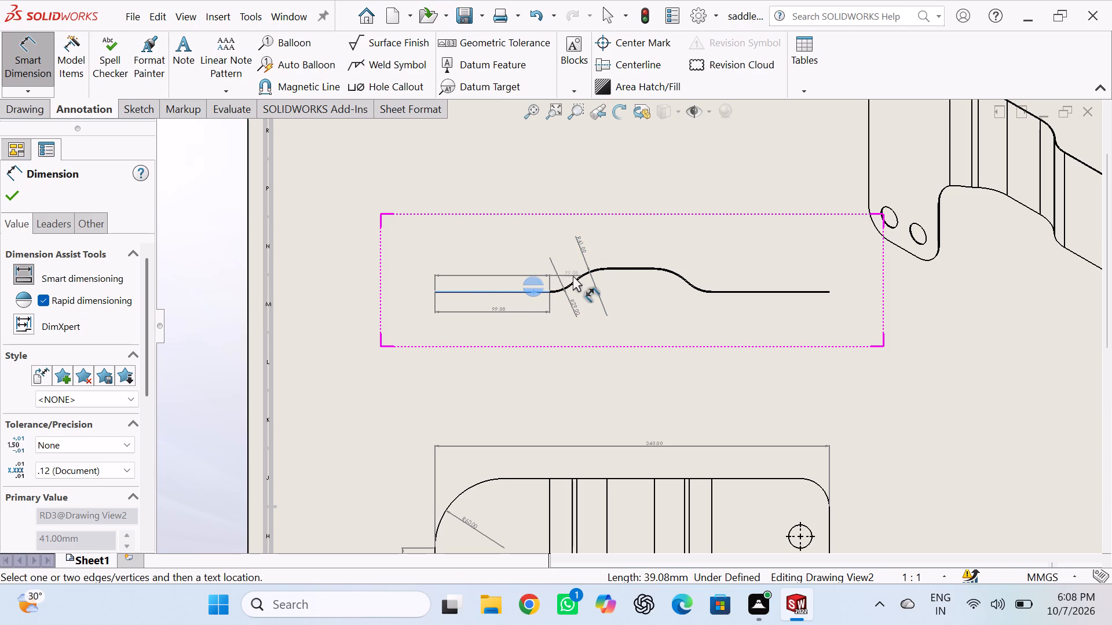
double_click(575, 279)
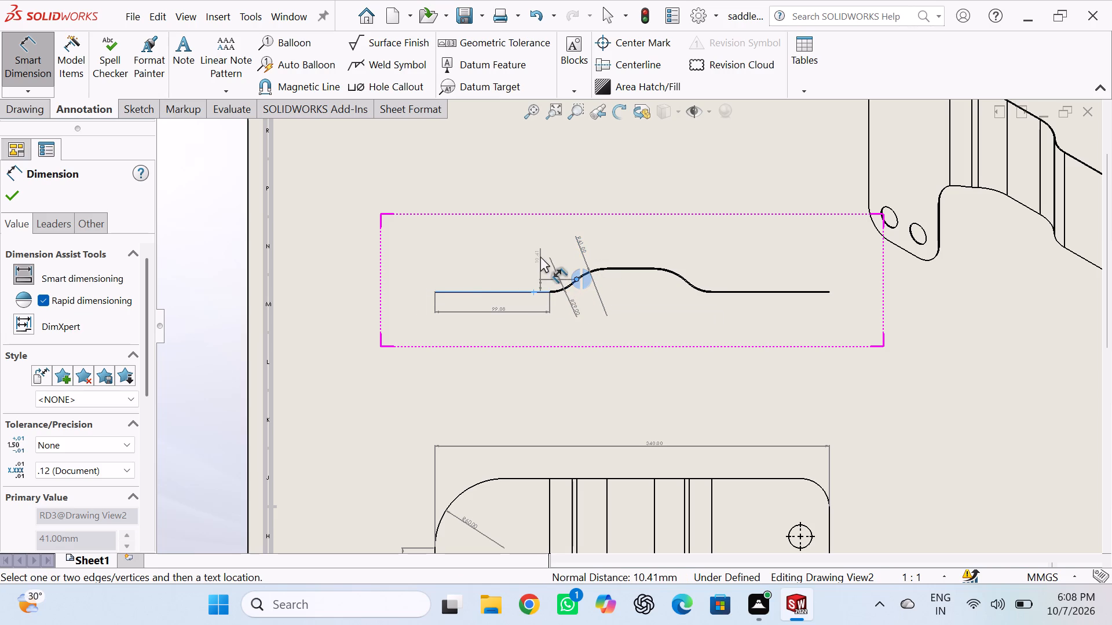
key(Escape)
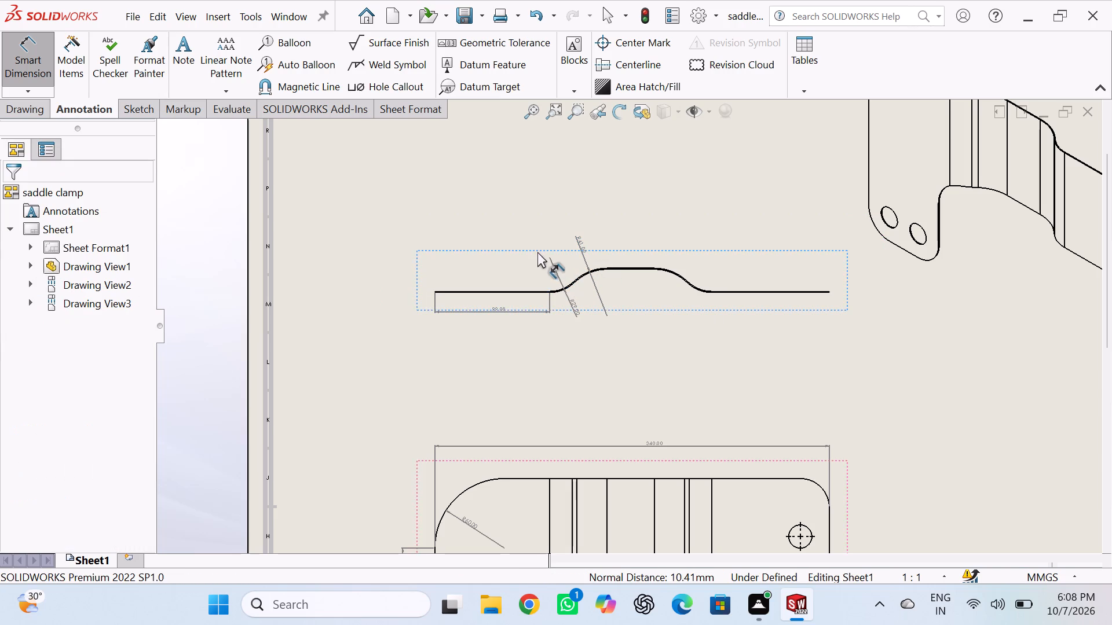
Add an angle dimension between the left flat section and the short sloped segment in the projected view.
scroll(560, 271, down, 10)
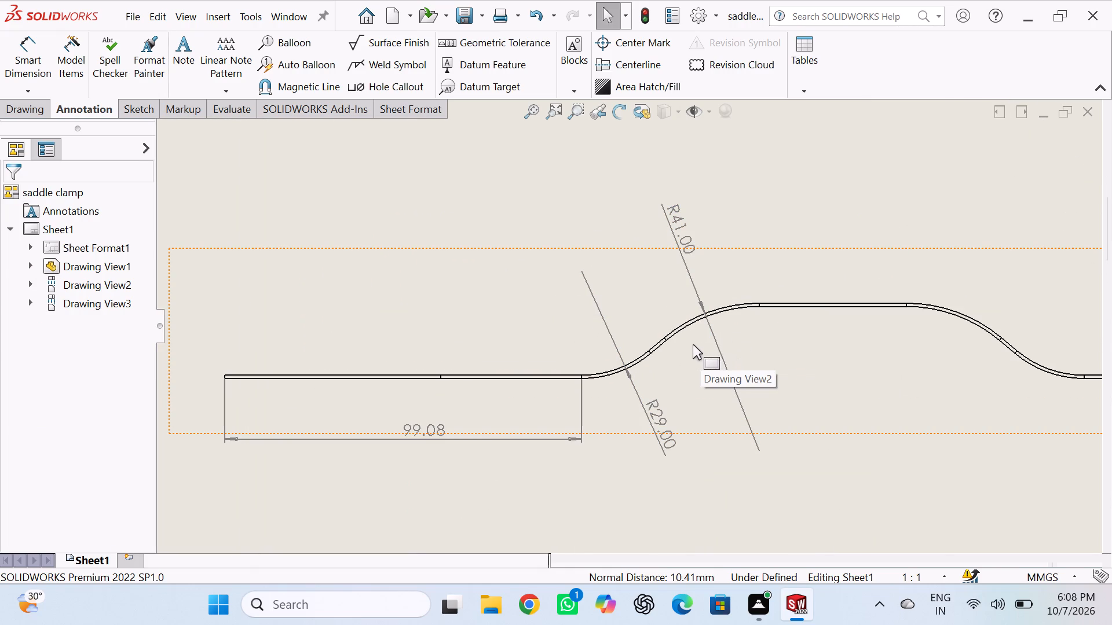
click(12, 57)
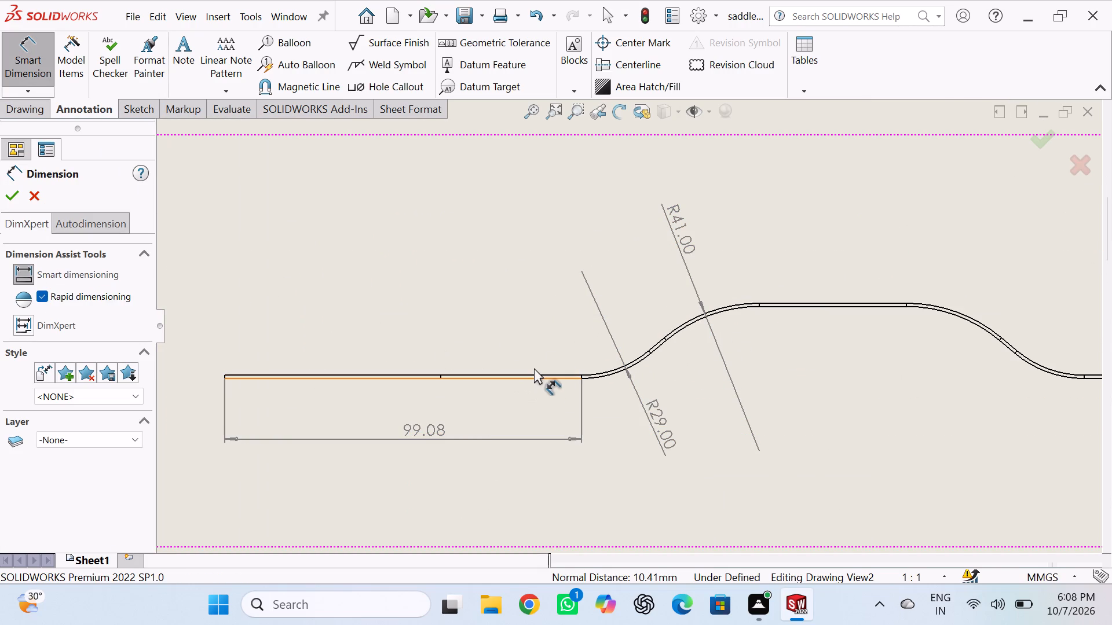
click(534, 374)
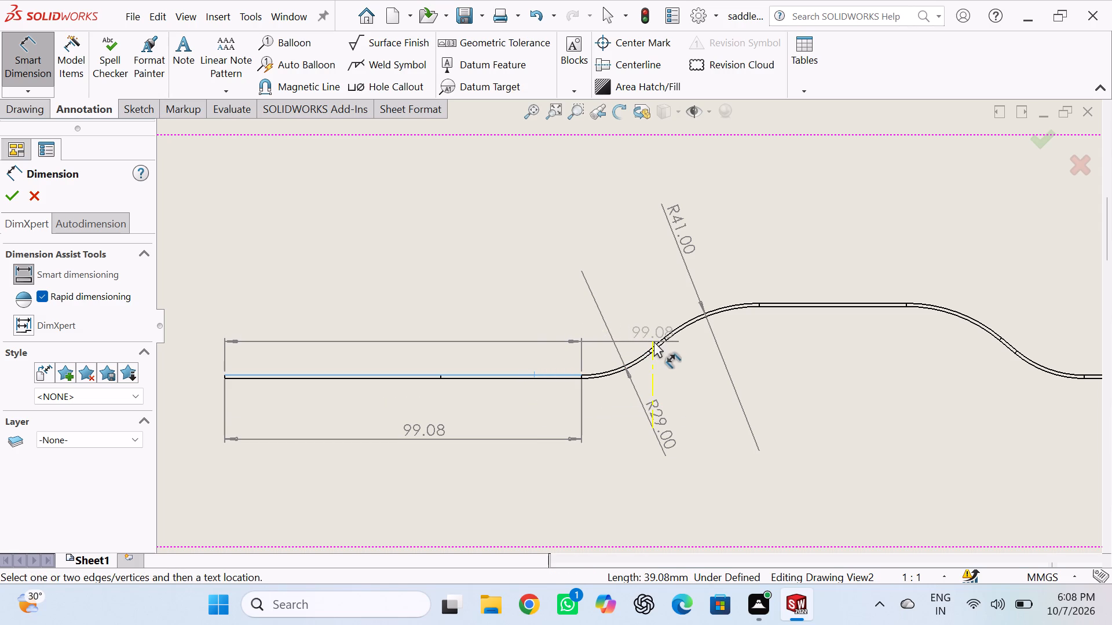
scroll(658, 341, down, 4)
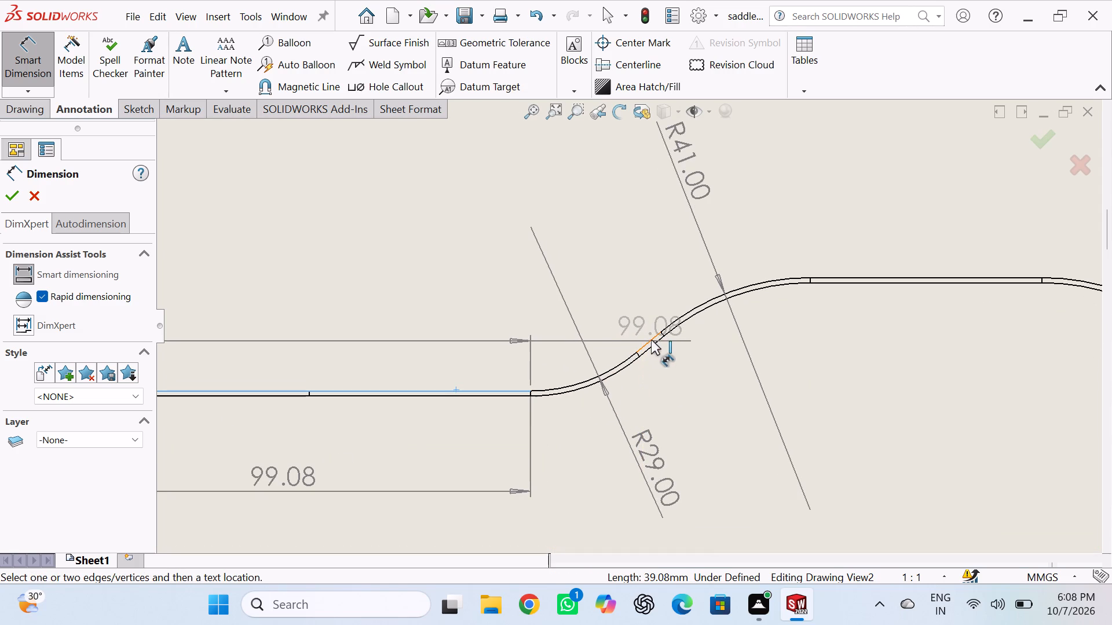
click(652, 338)
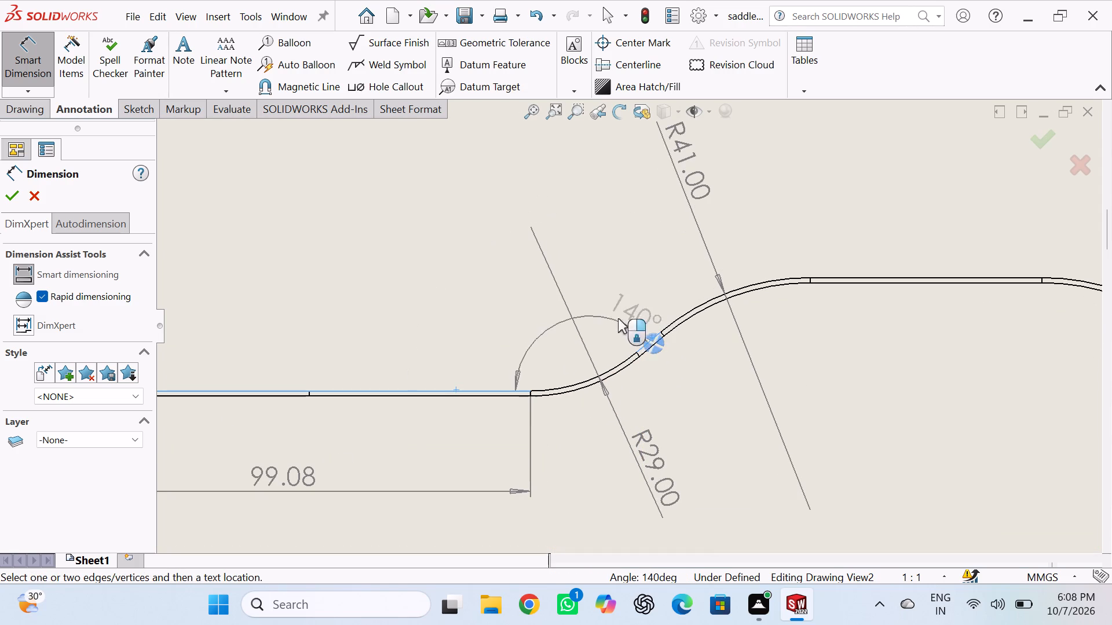
click(555, 307)
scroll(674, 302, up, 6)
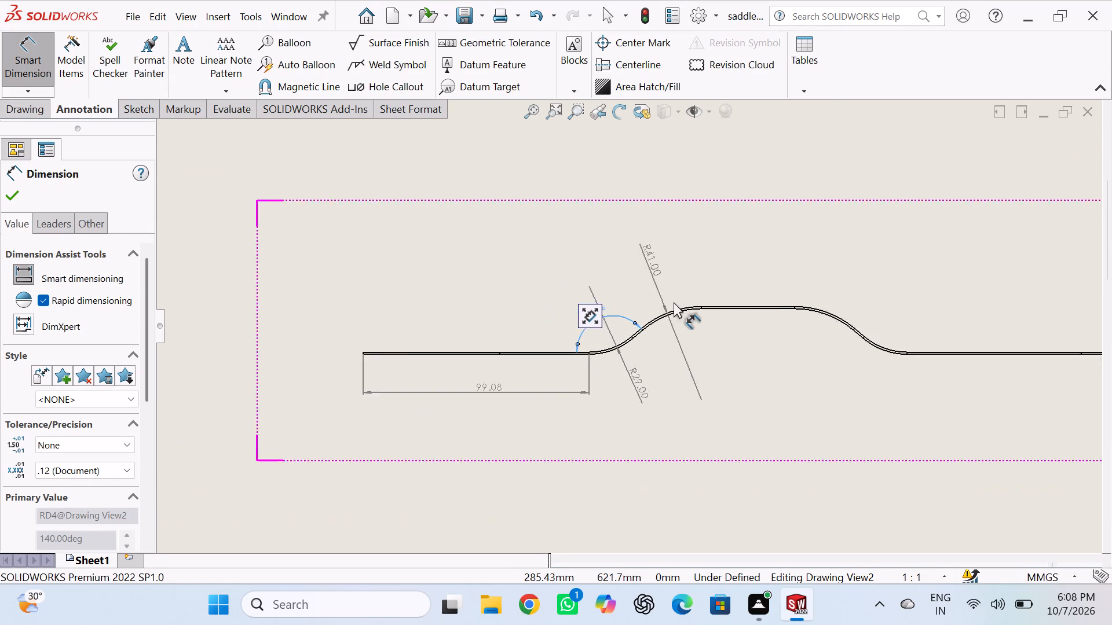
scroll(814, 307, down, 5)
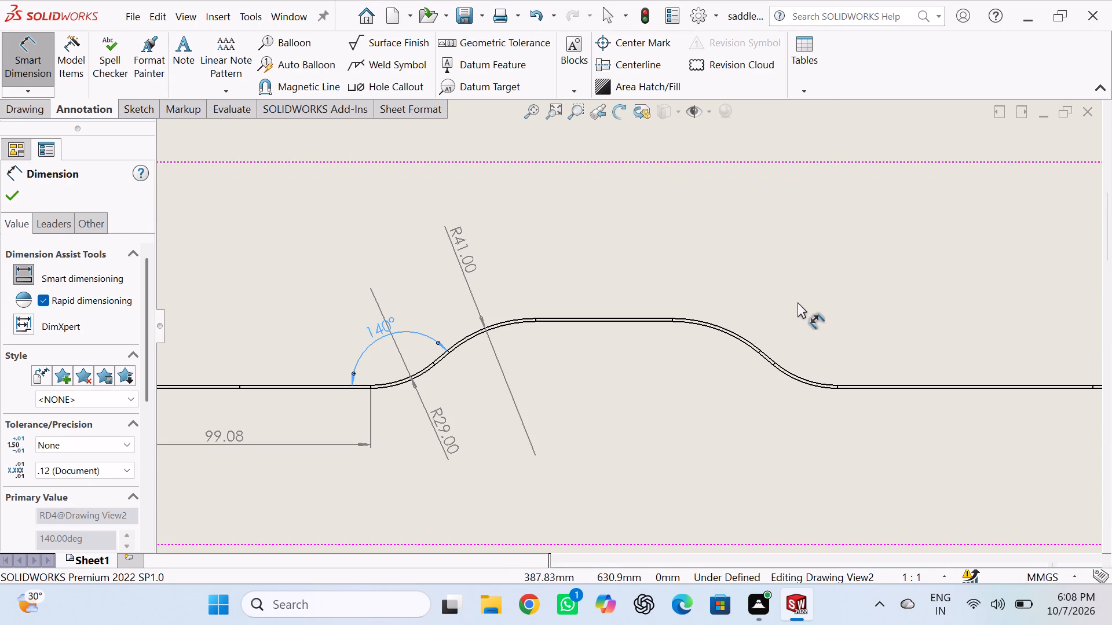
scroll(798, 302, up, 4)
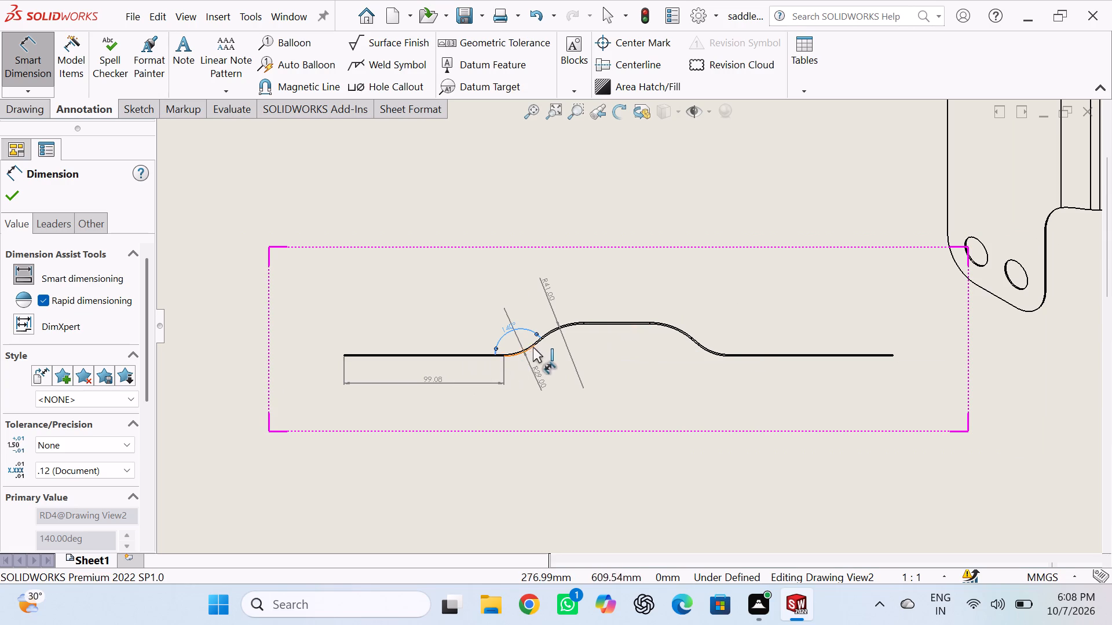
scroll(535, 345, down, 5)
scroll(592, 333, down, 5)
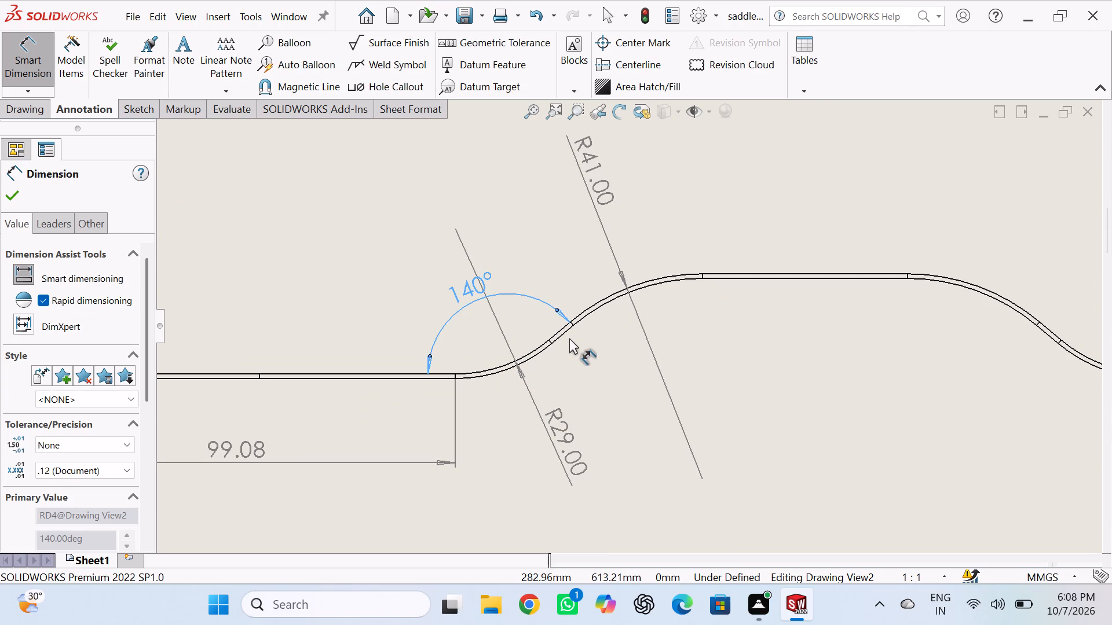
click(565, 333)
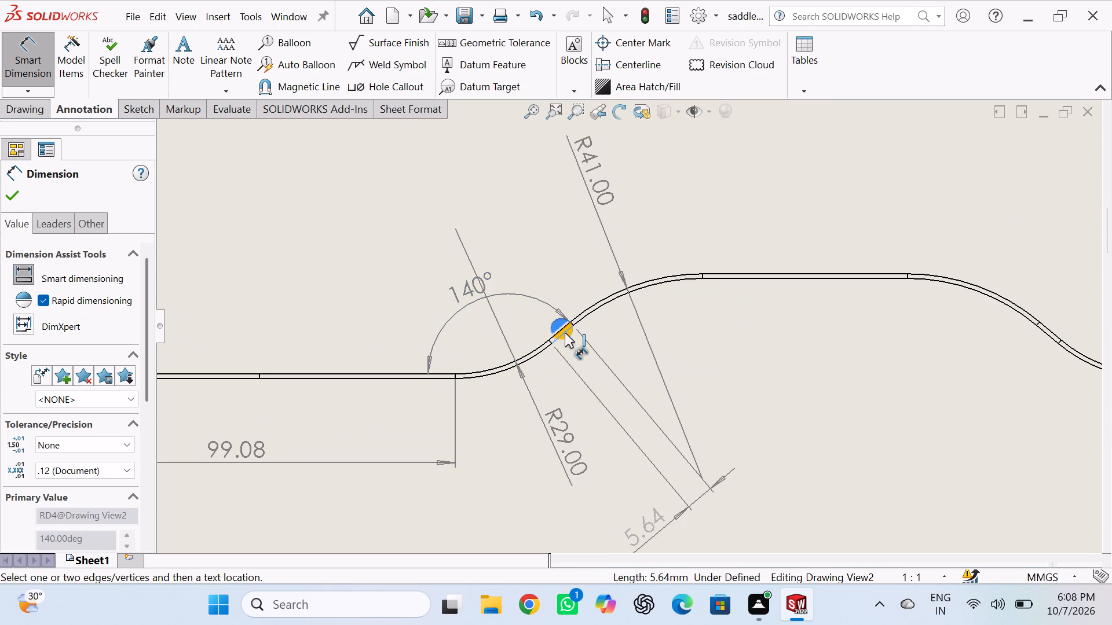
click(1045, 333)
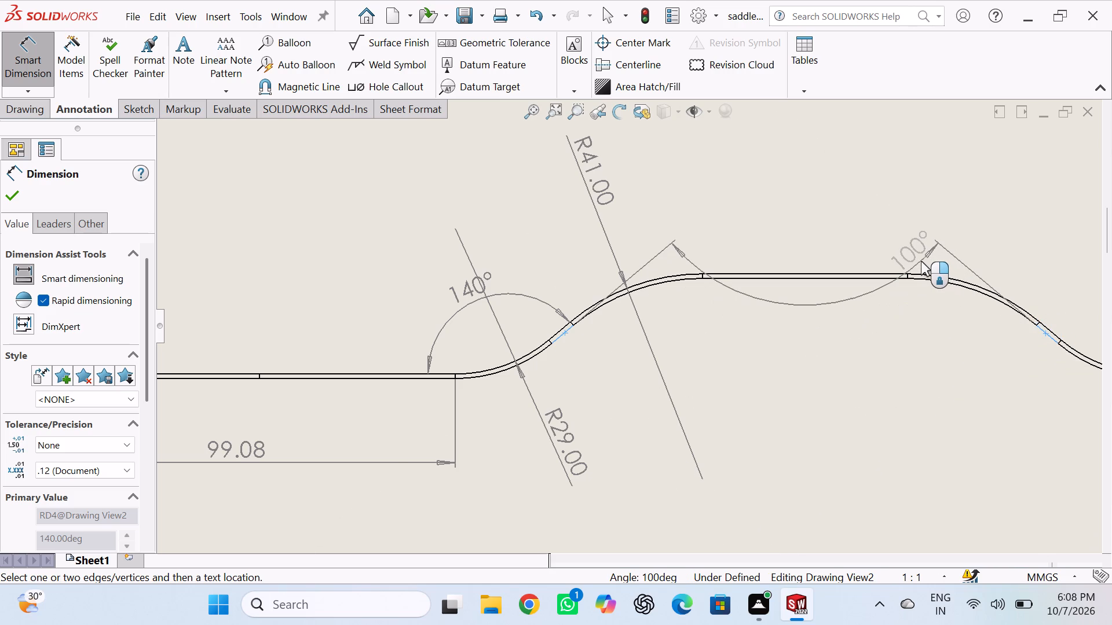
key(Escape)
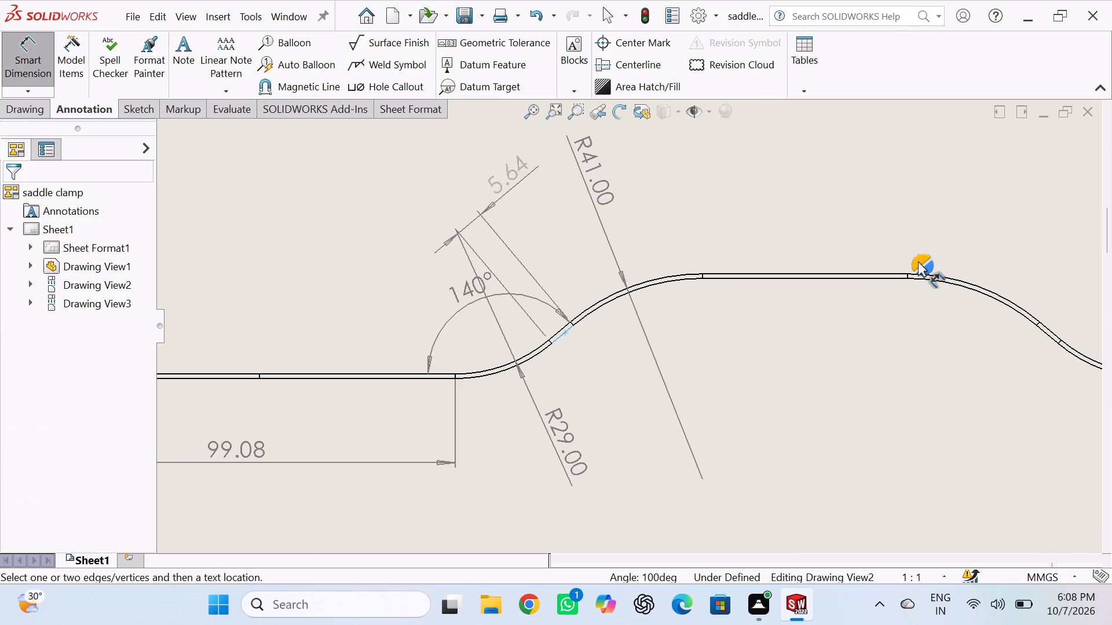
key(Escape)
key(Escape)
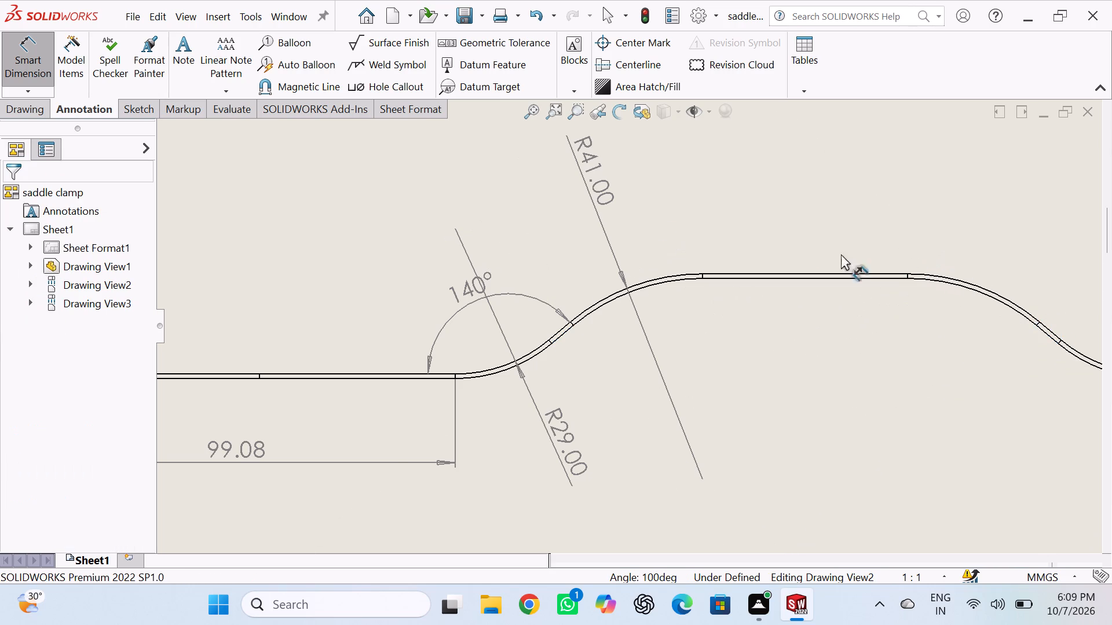
Dimension the length of the raised flat top section in the projected view and finish dimensioning.
click(780, 273)
click(758, 211)
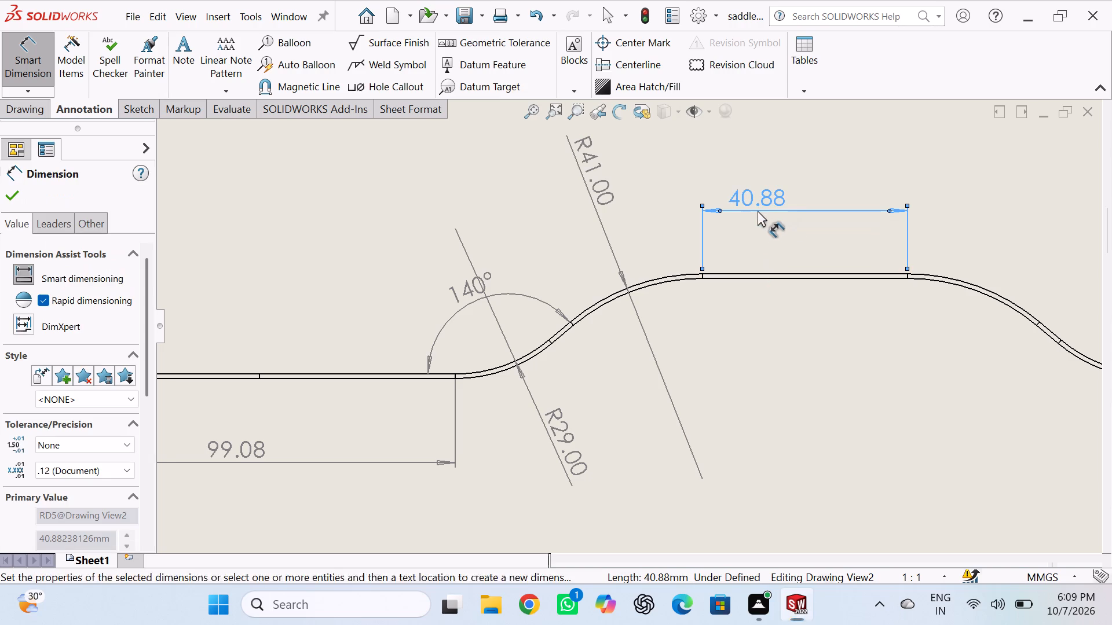
scroll(750, 247, up, 6)
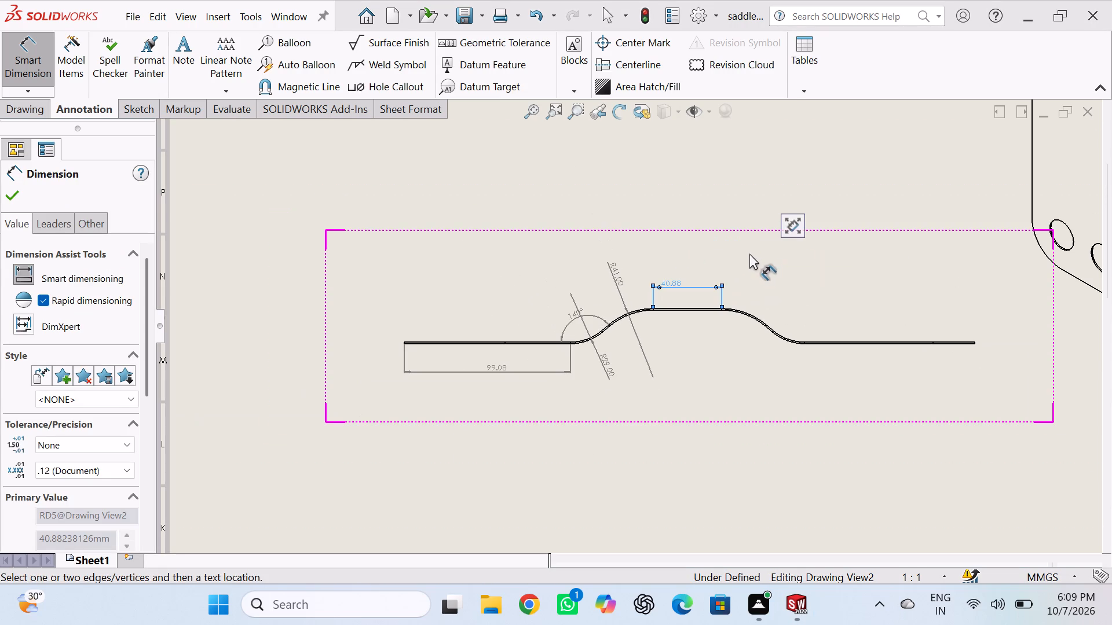
scroll(639, 331, down, 13)
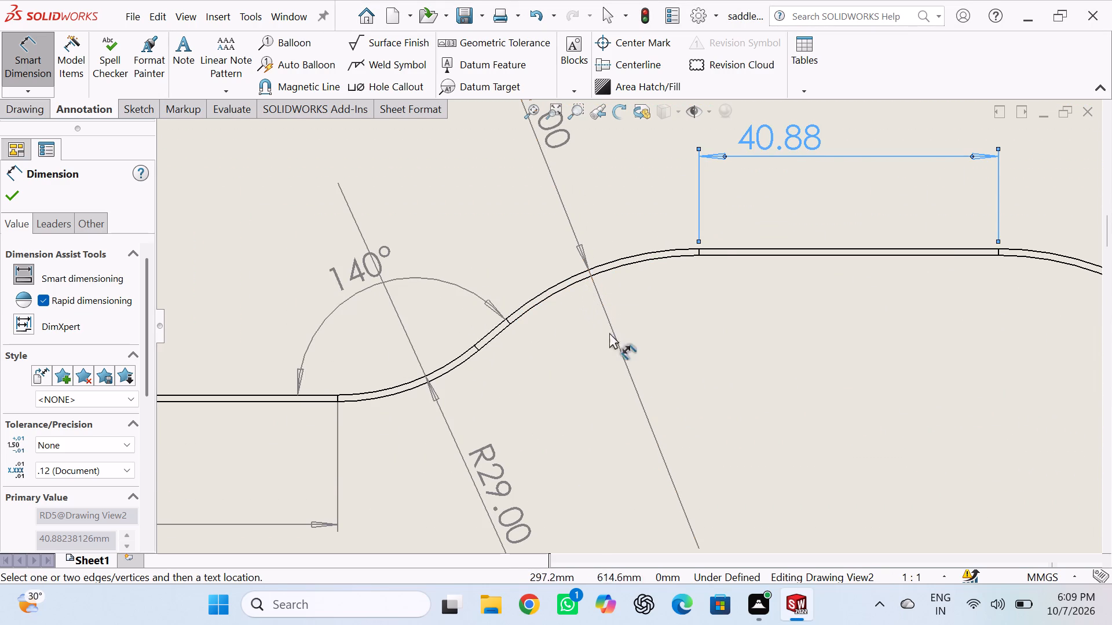
scroll(878, 320, up, 8)
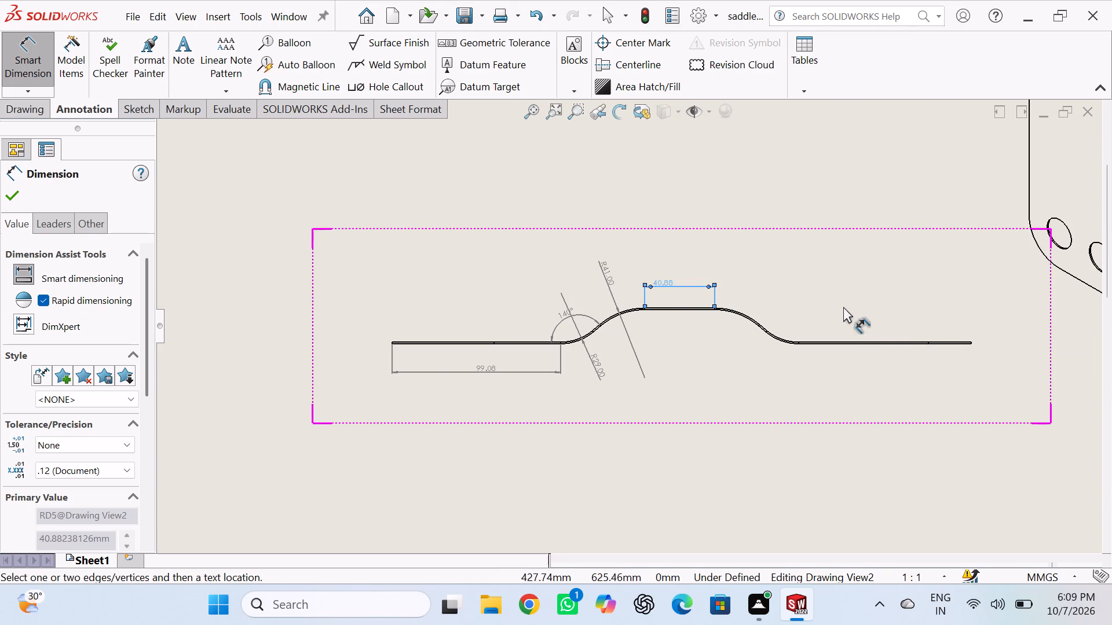
scroll(834, 300, down, 4)
scroll(834, 300, up, 7)
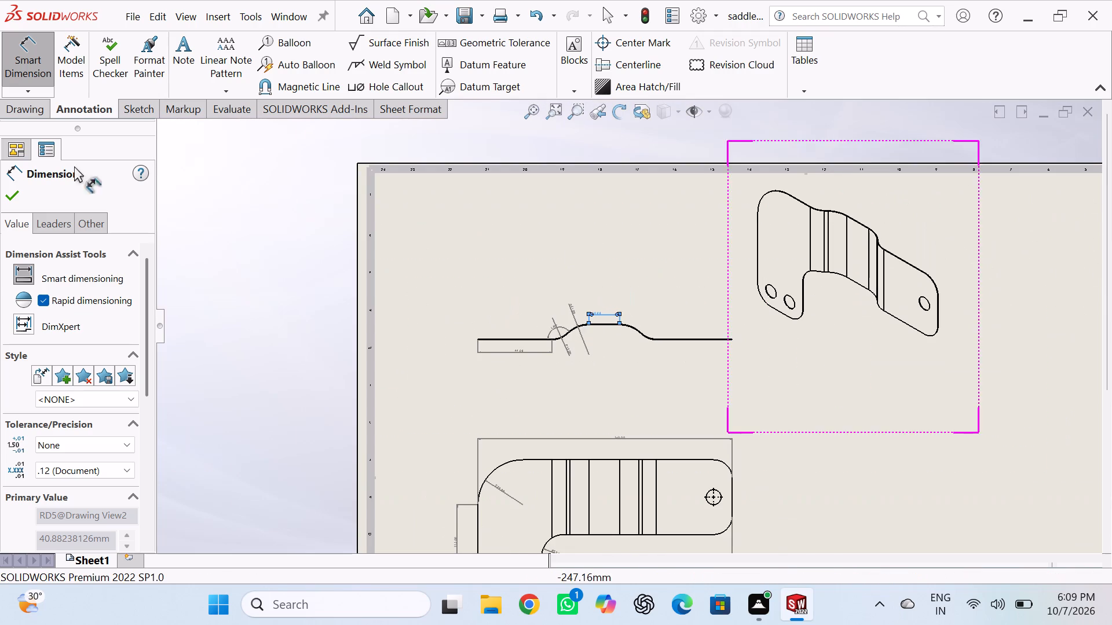
click(6, 190)
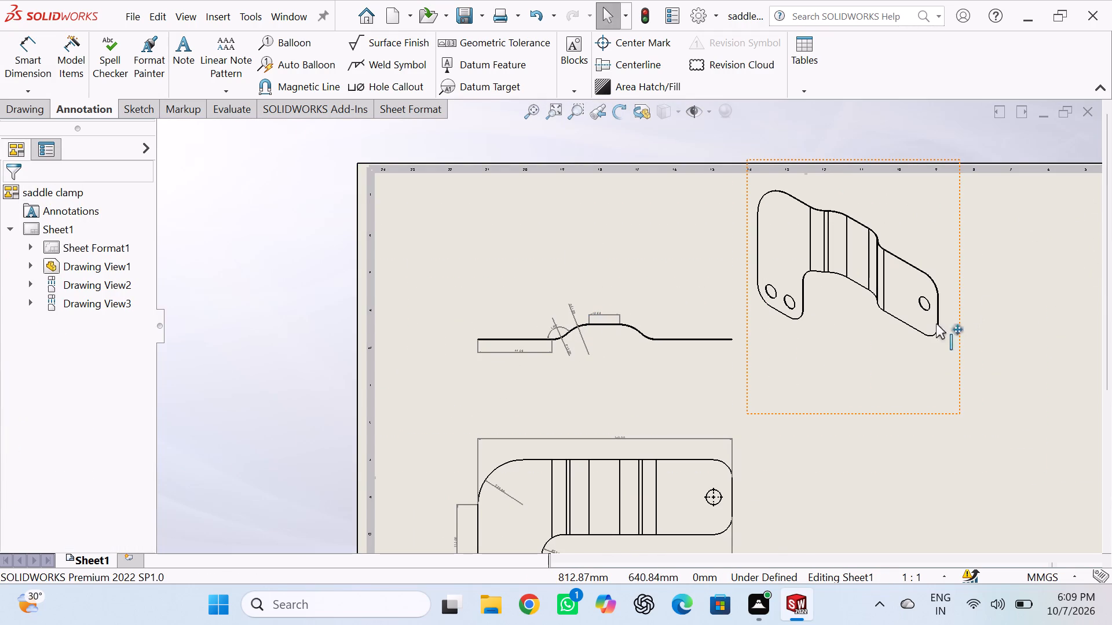
Move the isometric view down and further right on the sheet, clear of the other two views.
drag(938, 413, 953, 423)
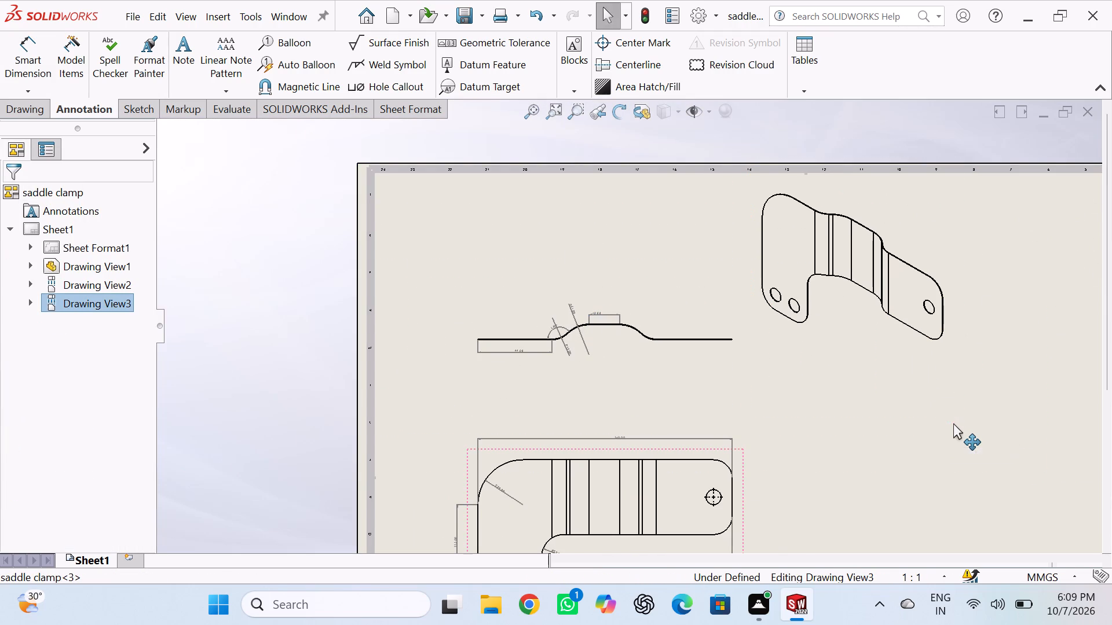
drag(953, 423, 1055, 560)
scroll(863, 286, up, 2)
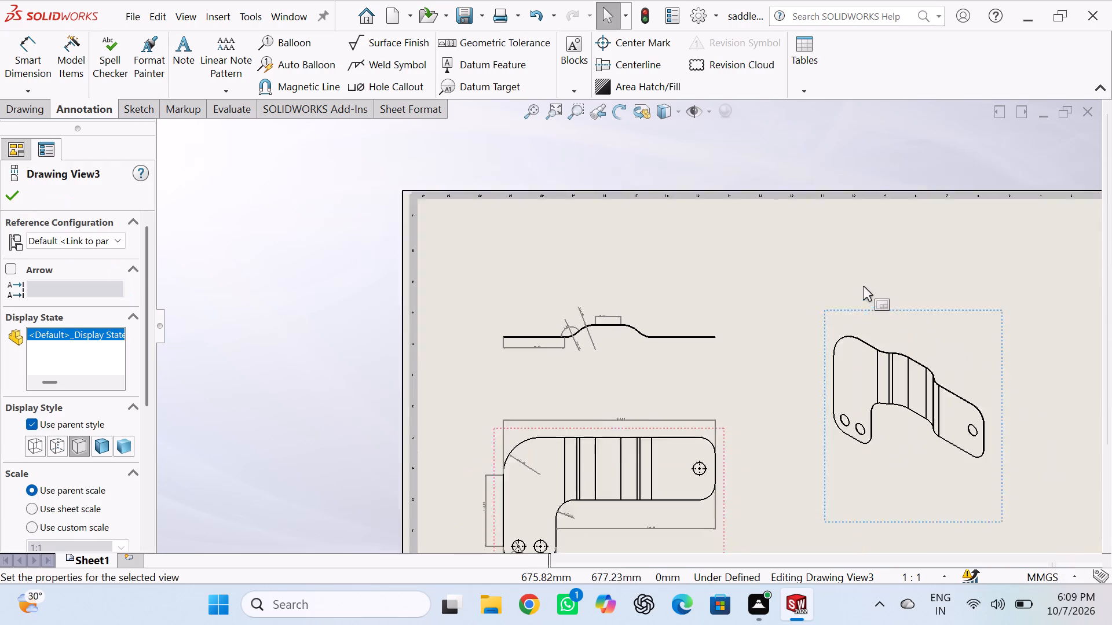
scroll(863, 286, up, 5)
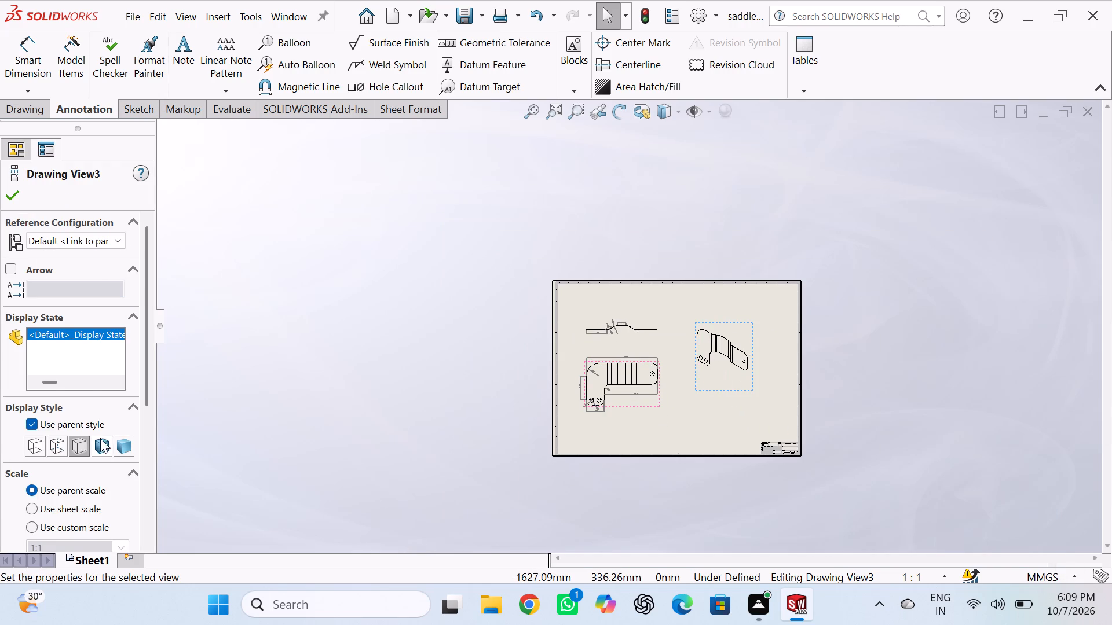
Change the isometric view's display style to shaded without edges.
click(123, 446)
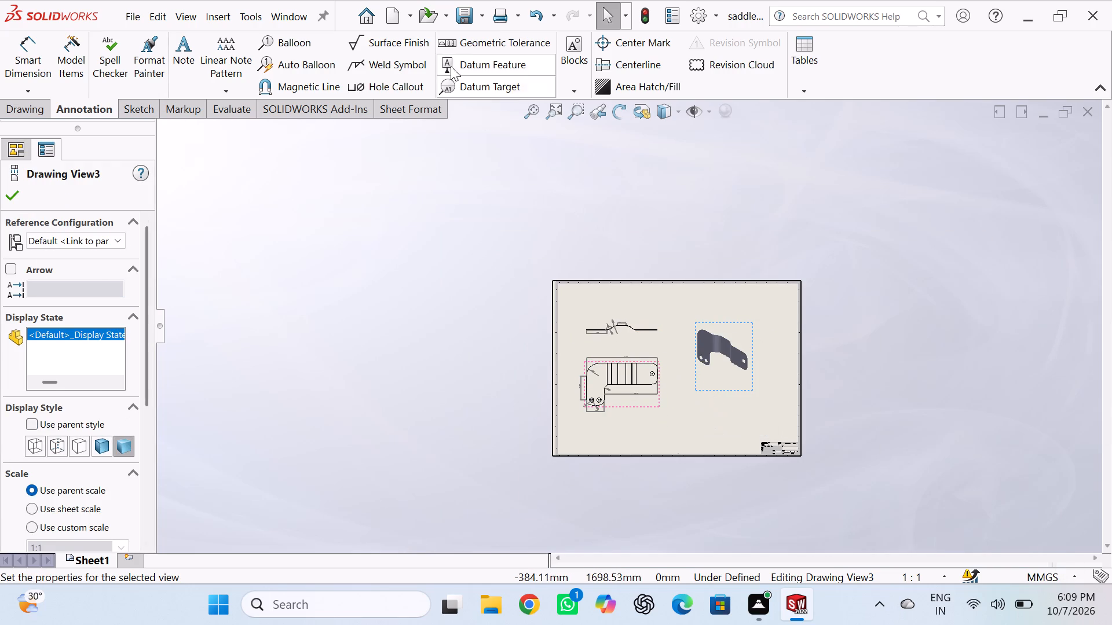
Save the drawing as a PDF named saddle clamp in the hydraulic cylinder folder.
click(518, 17)
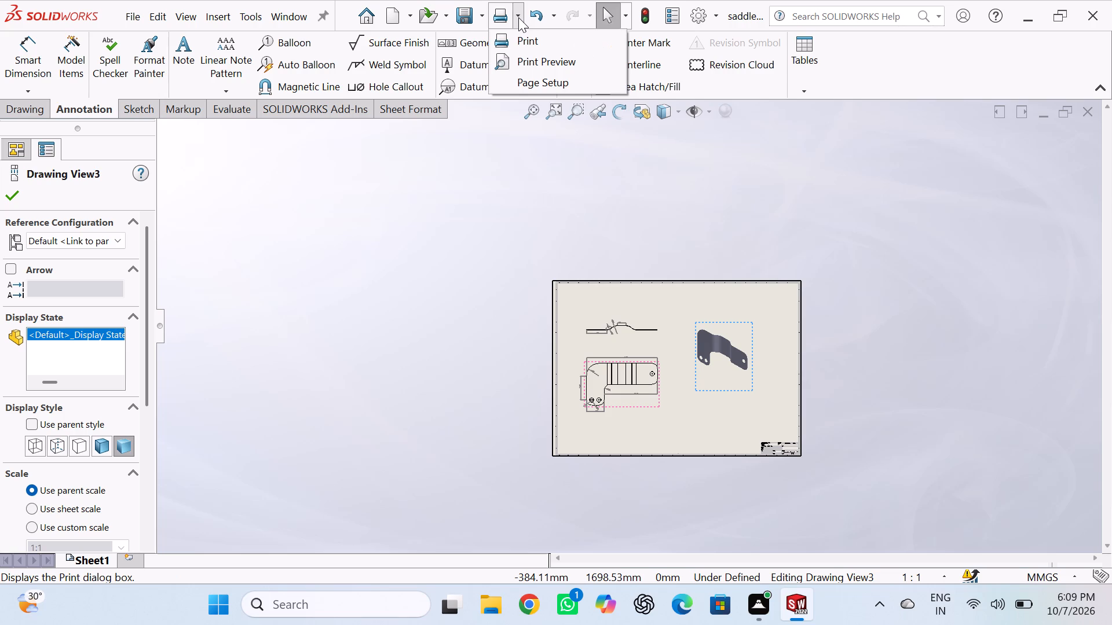
click(484, 16)
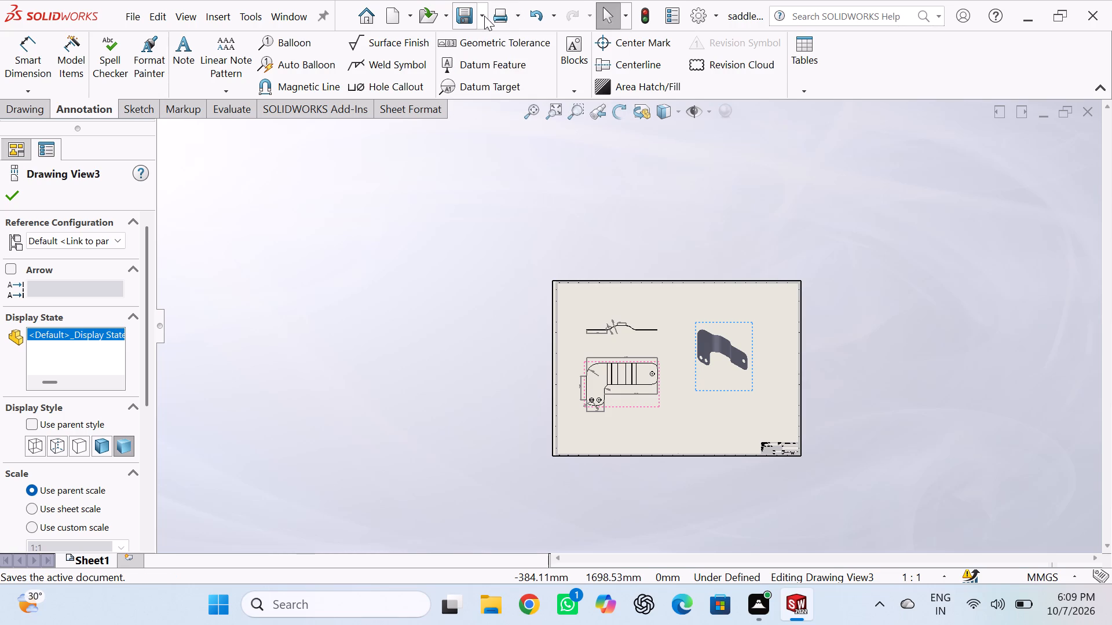
click(482, 16)
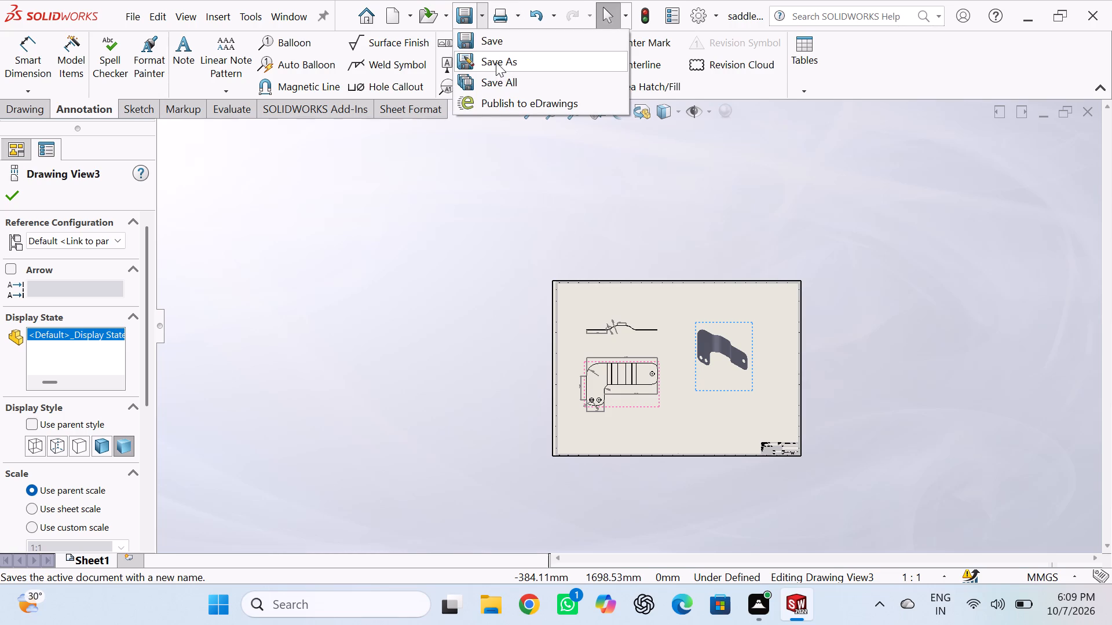
double_click(496, 62)
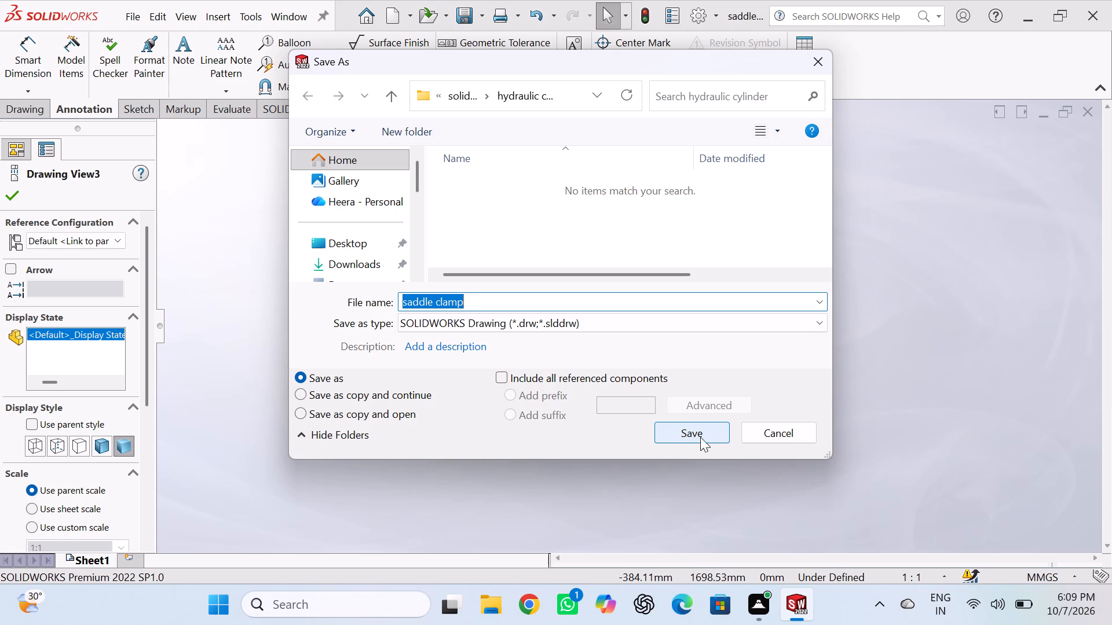
click(815, 323)
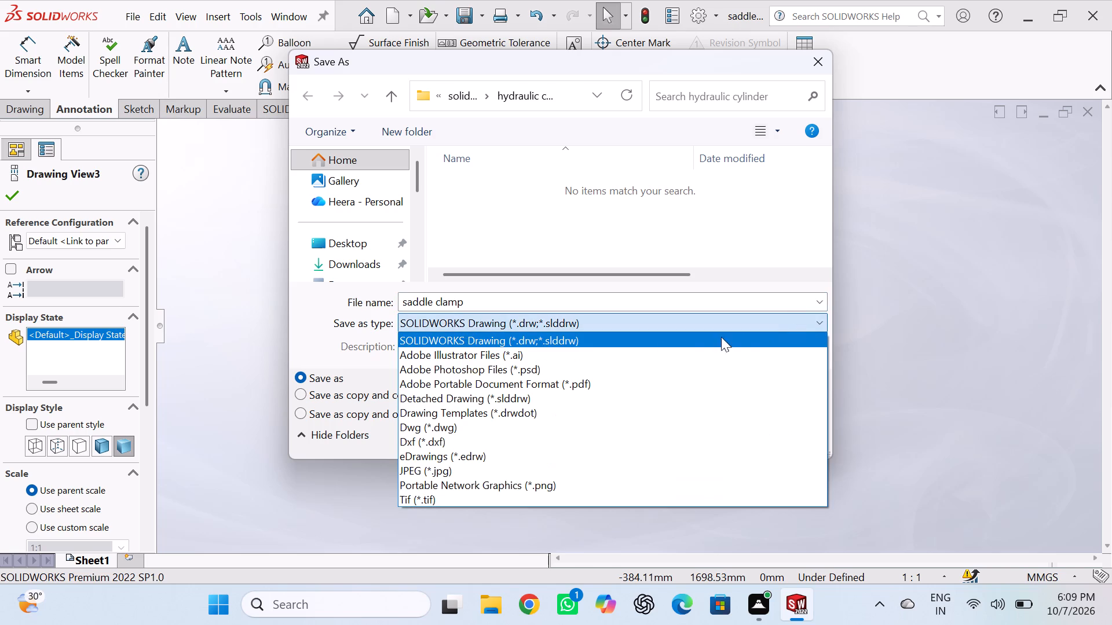
click(499, 380)
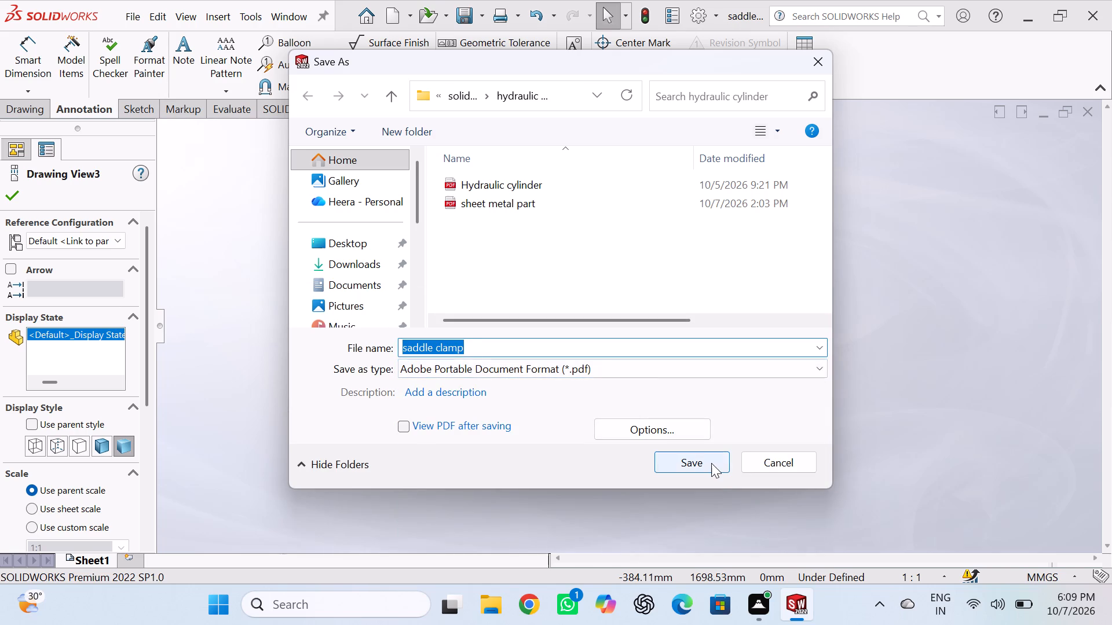
click(711, 463)
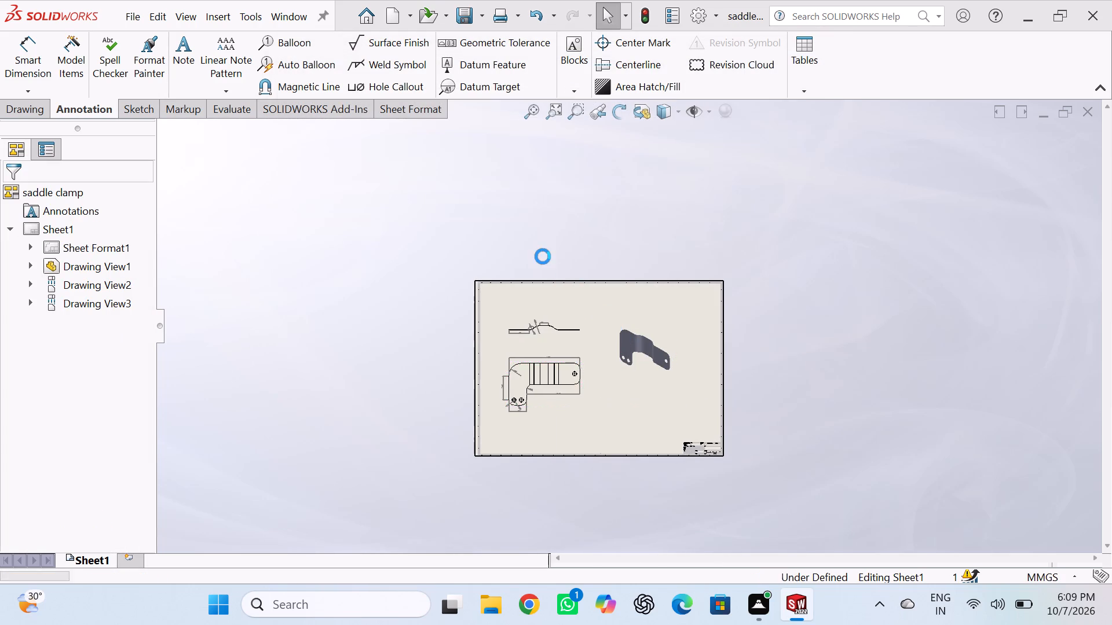